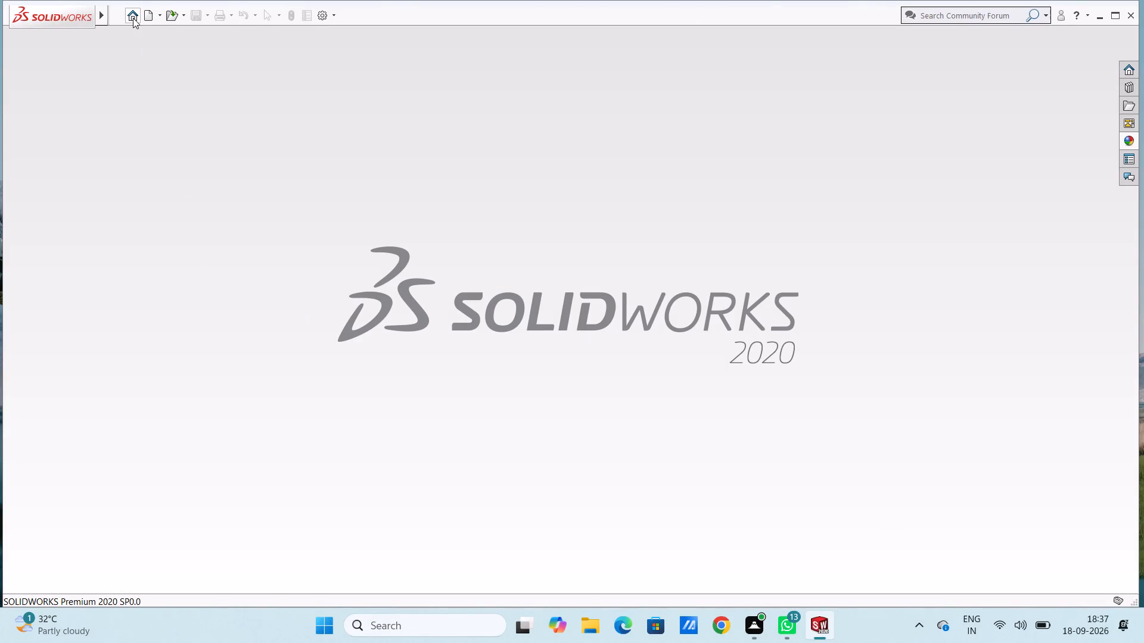
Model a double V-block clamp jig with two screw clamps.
Create a new part document.
{"action": "left_click", "coordinate": [148, 15]}
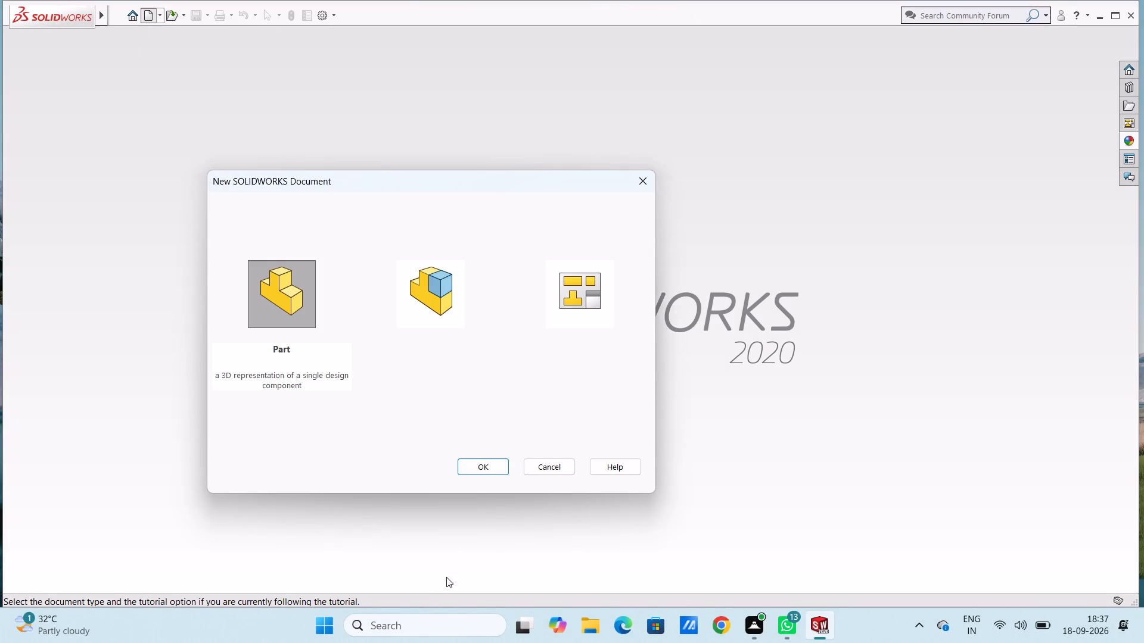
{"action": "left_click", "coordinate": [485, 465]}
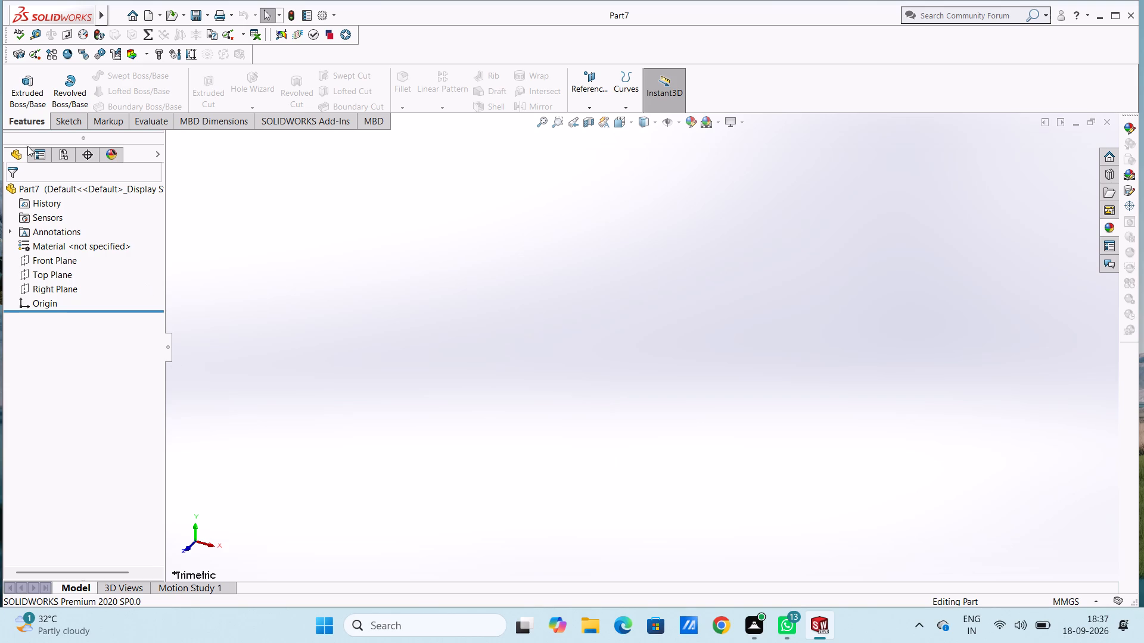
Start a sketch on the Right Plane.
{"action": "left_click", "coordinate": [74, 127]}
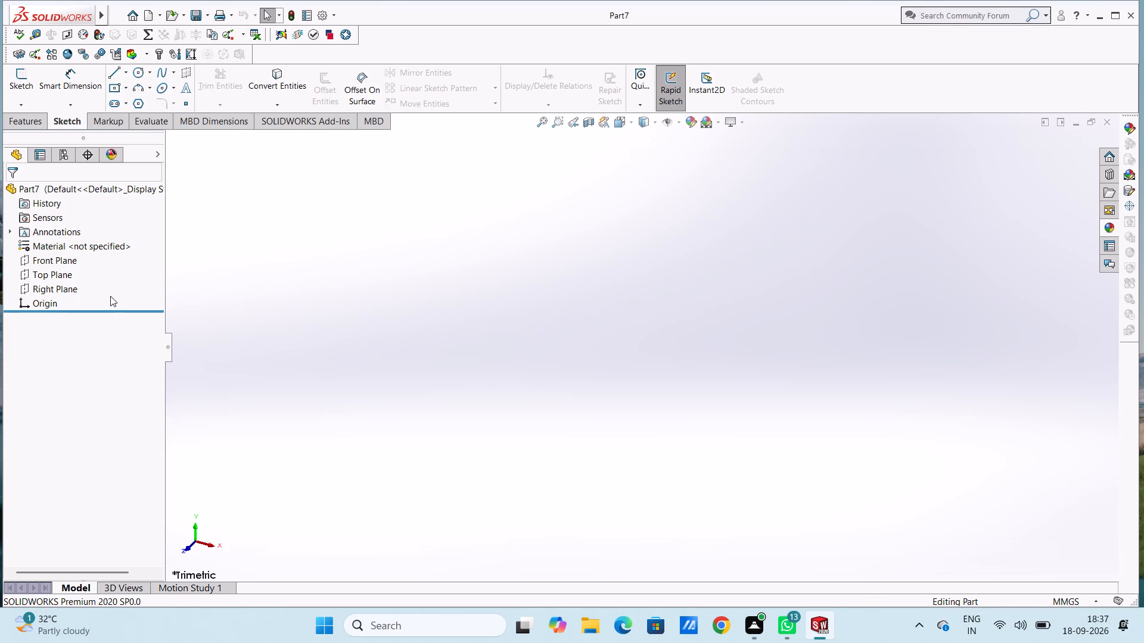
{"action": "left_click", "coordinate": [63, 288]}
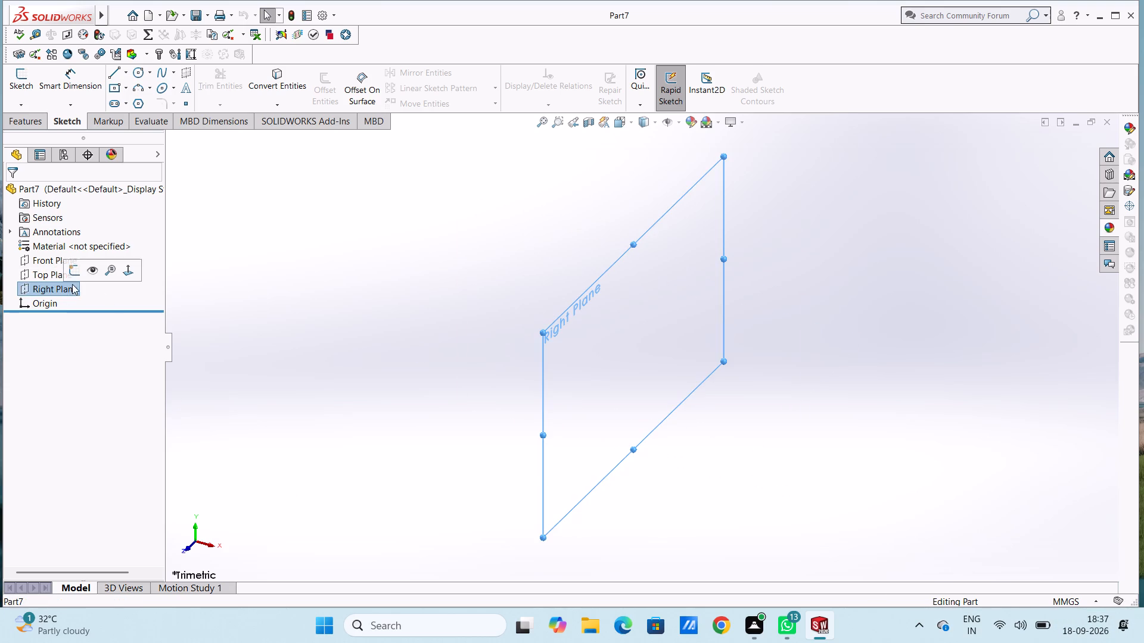
{"action": "left_click", "coordinate": [82, 273]}
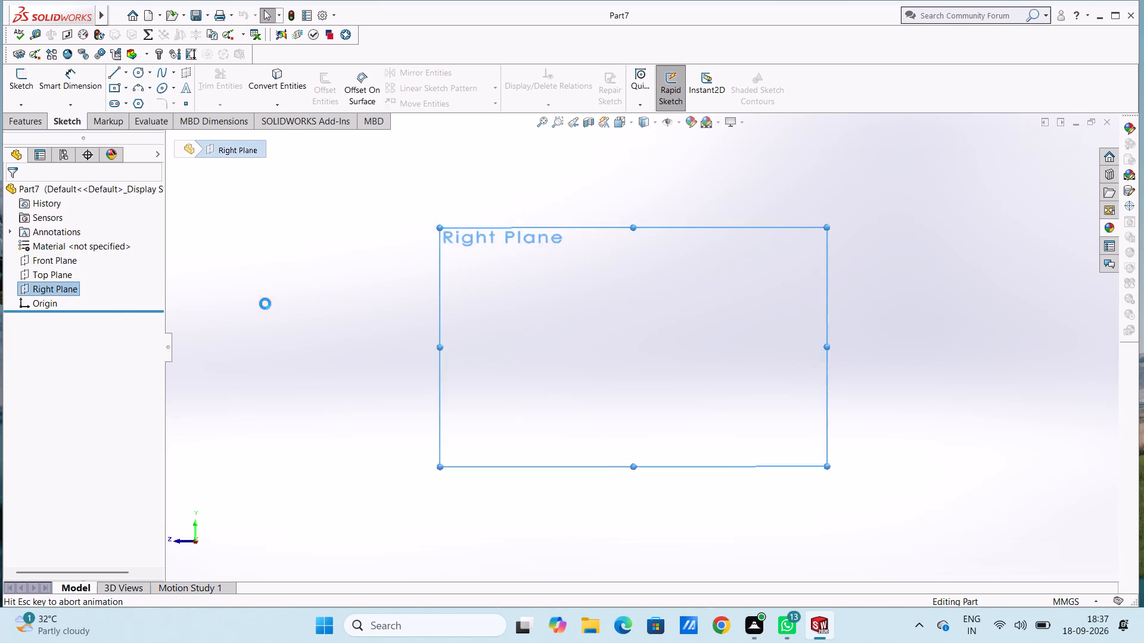
{"action": "left_click", "coordinate": [265, 303]}
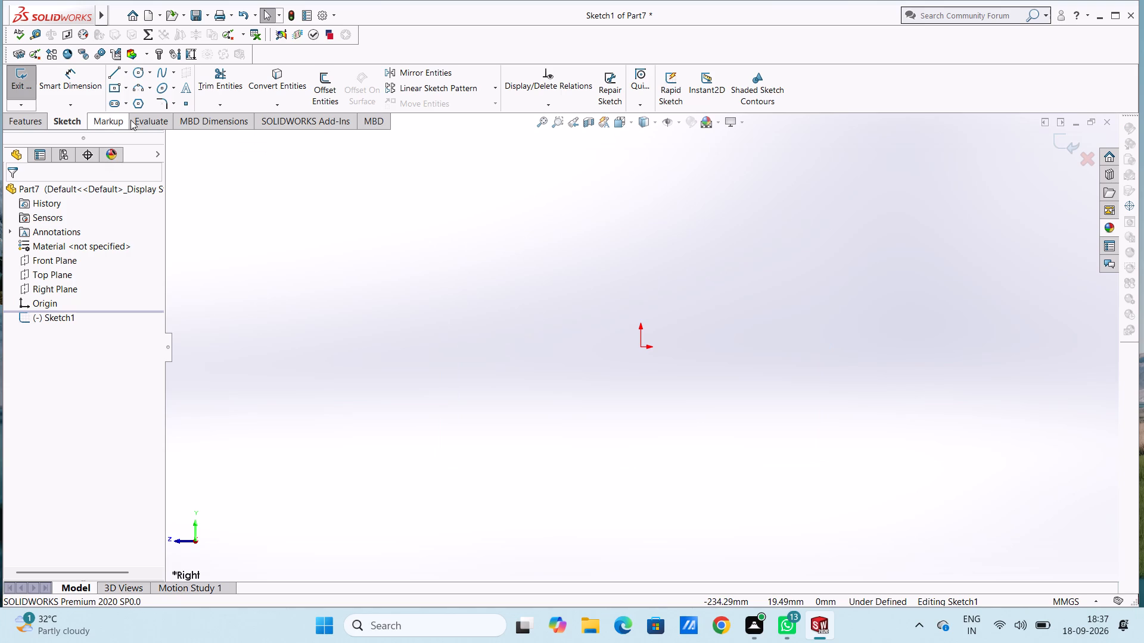
Sketch a horizontal midpoint line centred on the origin, extending 32.5 mm to each side.
{"action": "left_click", "coordinate": [125, 71]}
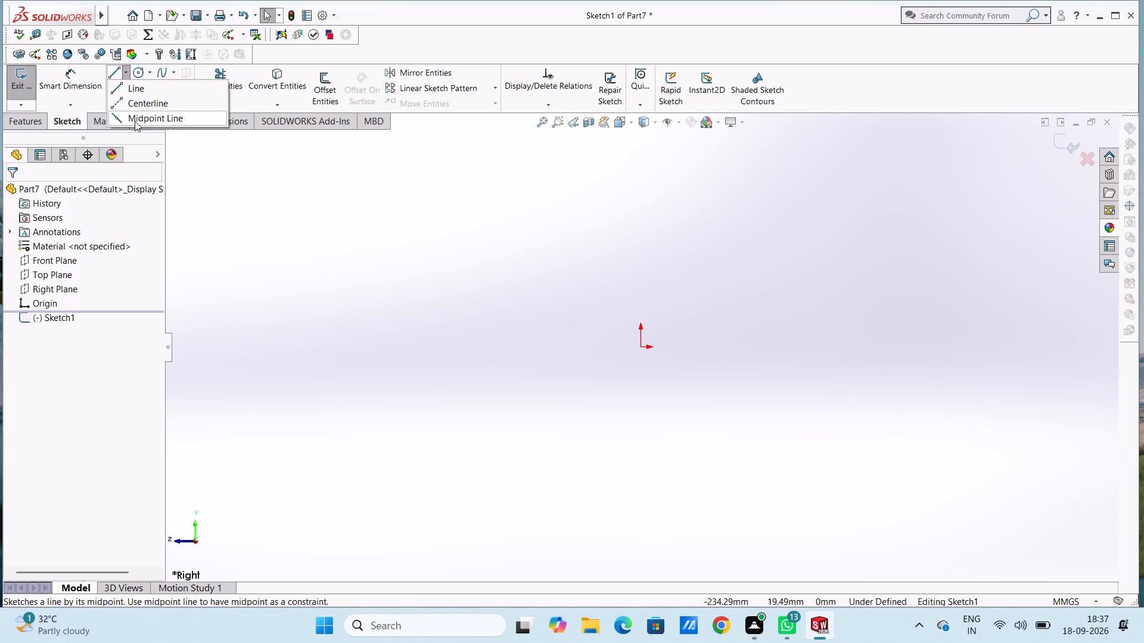
{"action": "left_click", "coordinate": [135, 121]}
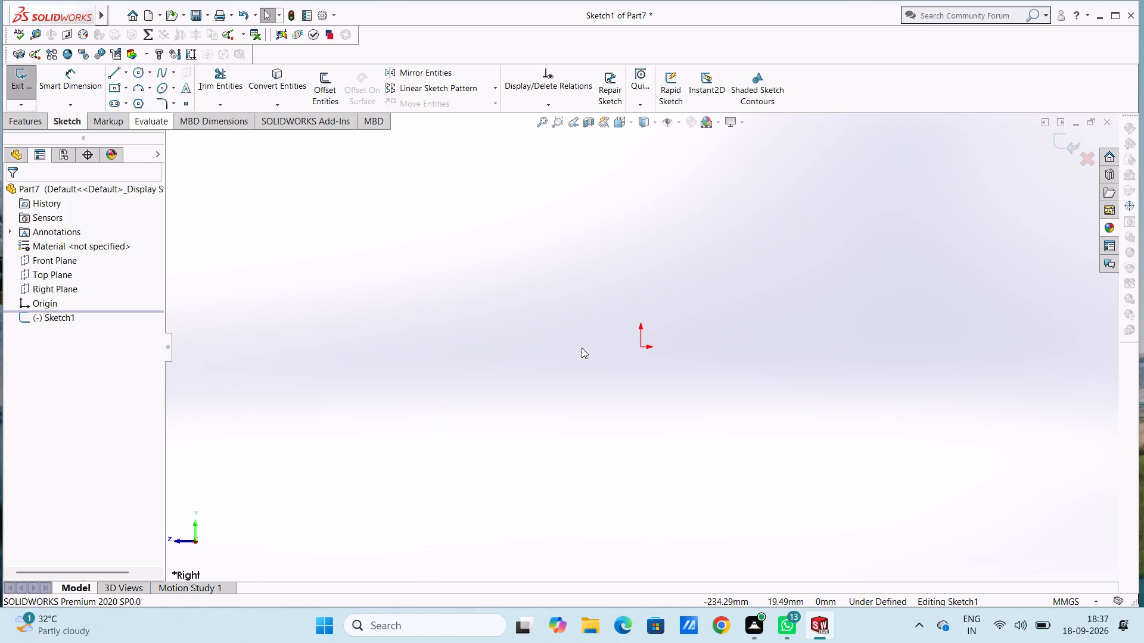
{"action": "left_click", "coordinate": [641, 348]}
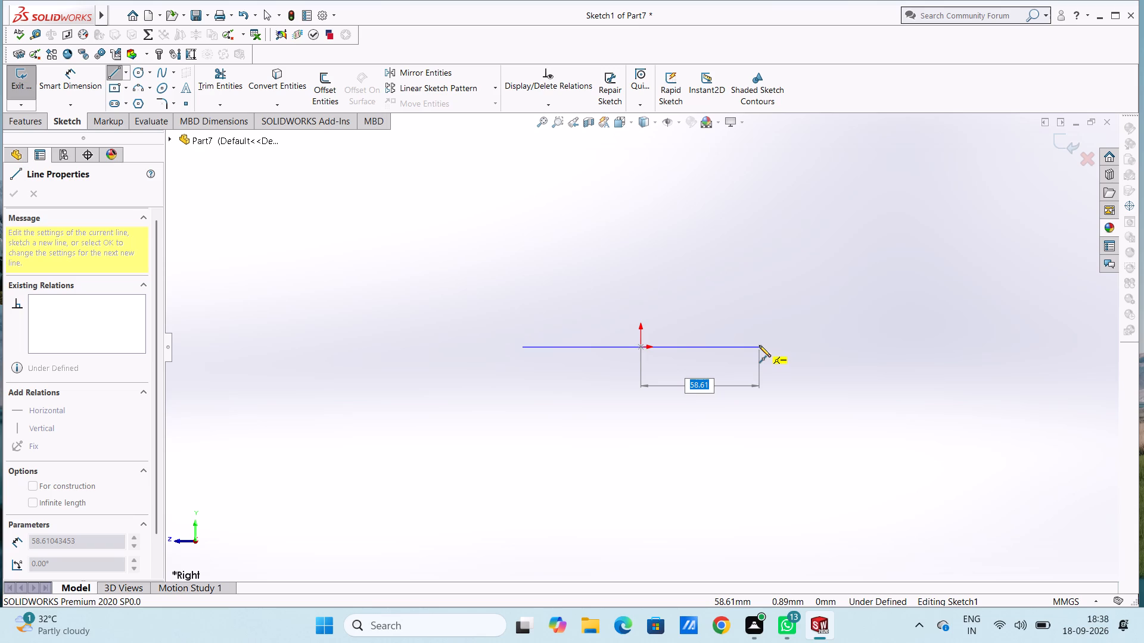
{"action": "type", "text": "32.5"}
{"action": "key", "text": "Return"}
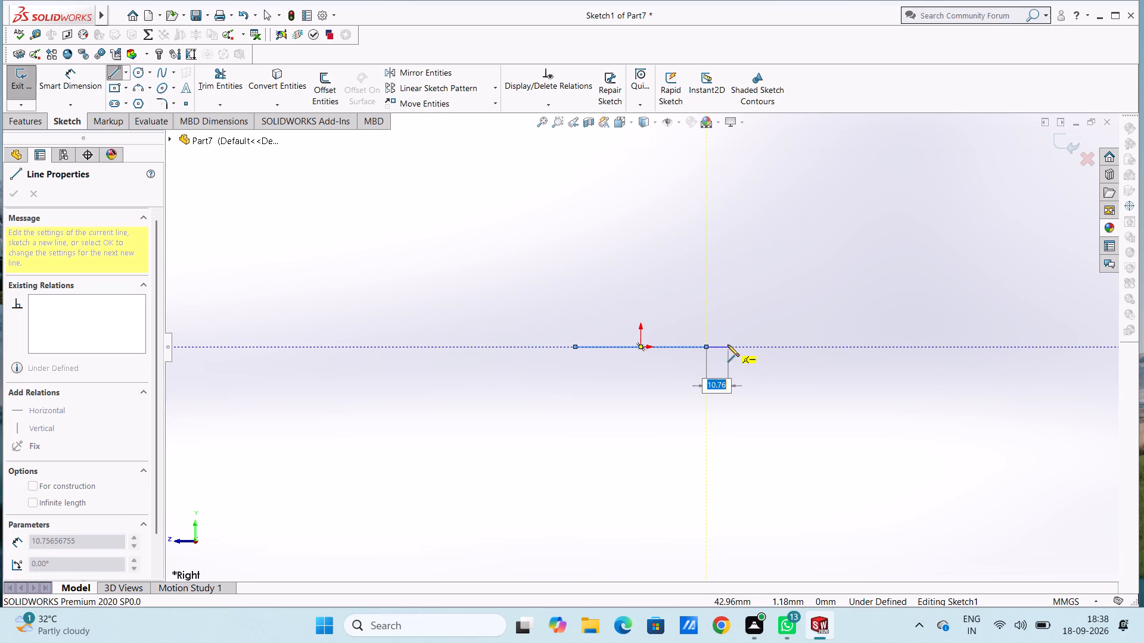
{"action": "key", "text": "Escape"}
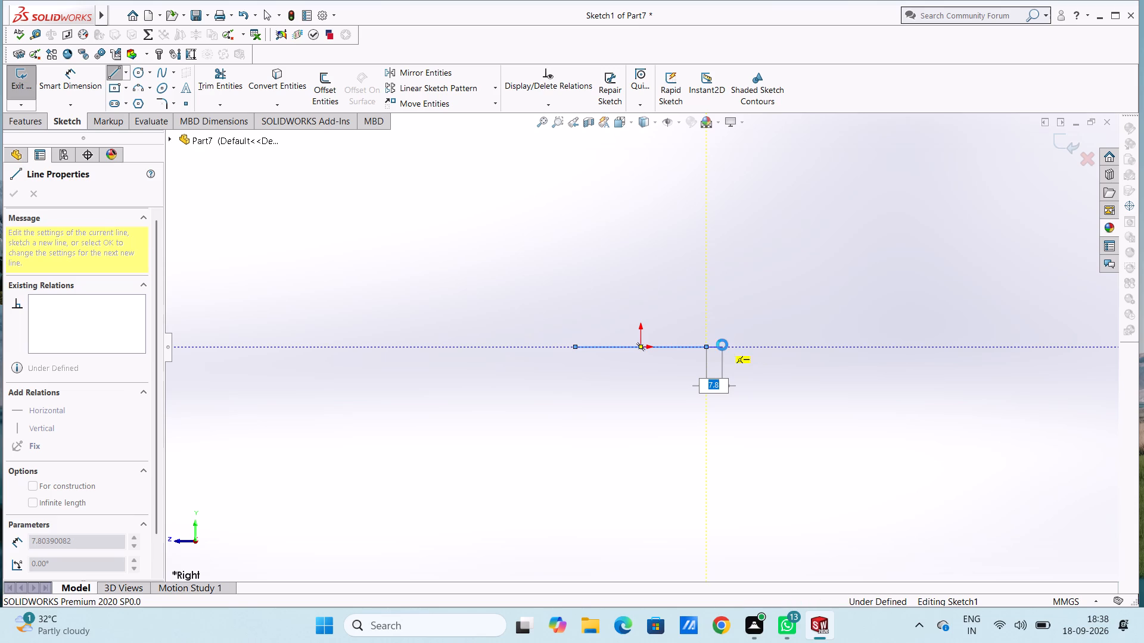
{"action": "key", "text": "Escape"}
{"action": "key", "text": "Escape"}
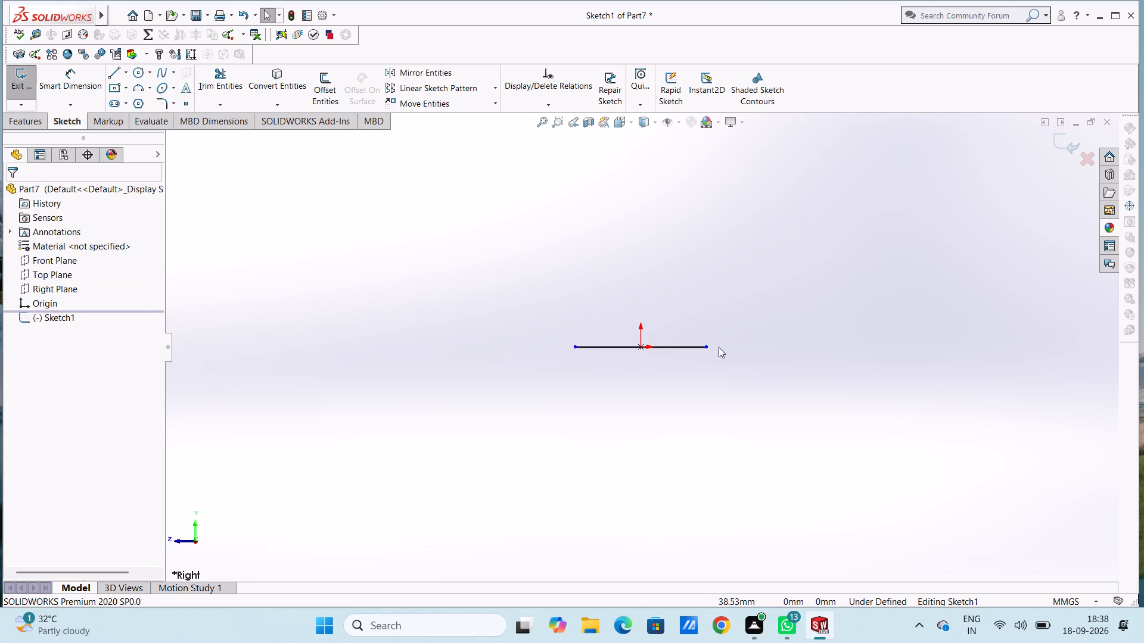
Dimension the distance from the line's left endpoint to the origin as 32.50 mm, placing the dimension below the line.
{"action": "scroll", "coordinate": [778, 369], "scroll_direction": "down", "scroll_amount": 3}
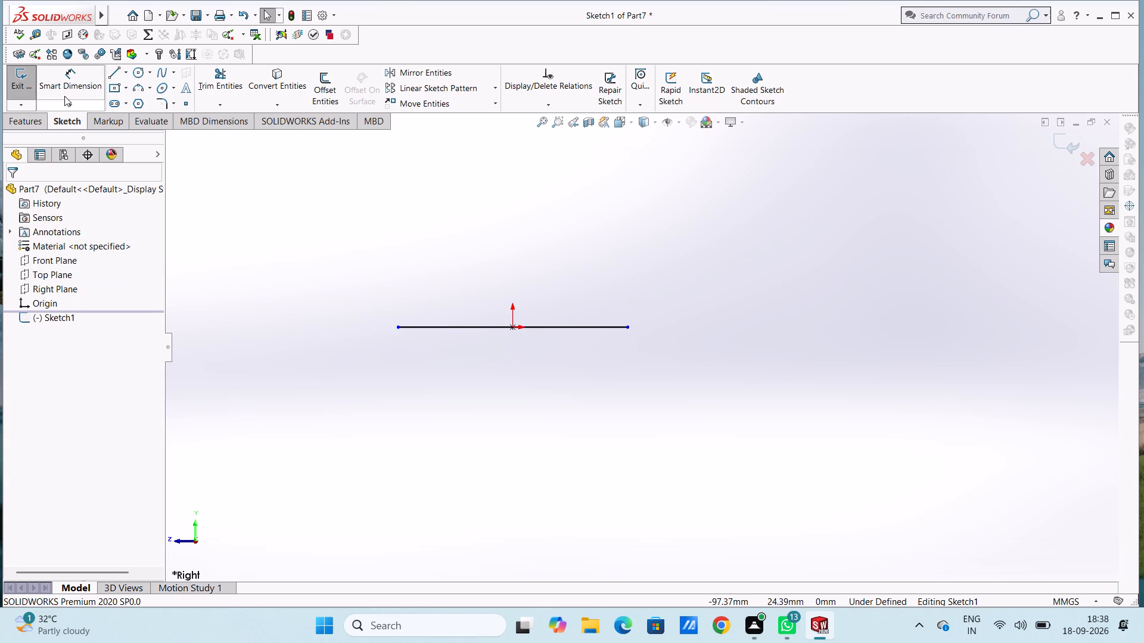
{"action": "left_click", "coordinate": [69, 84]}
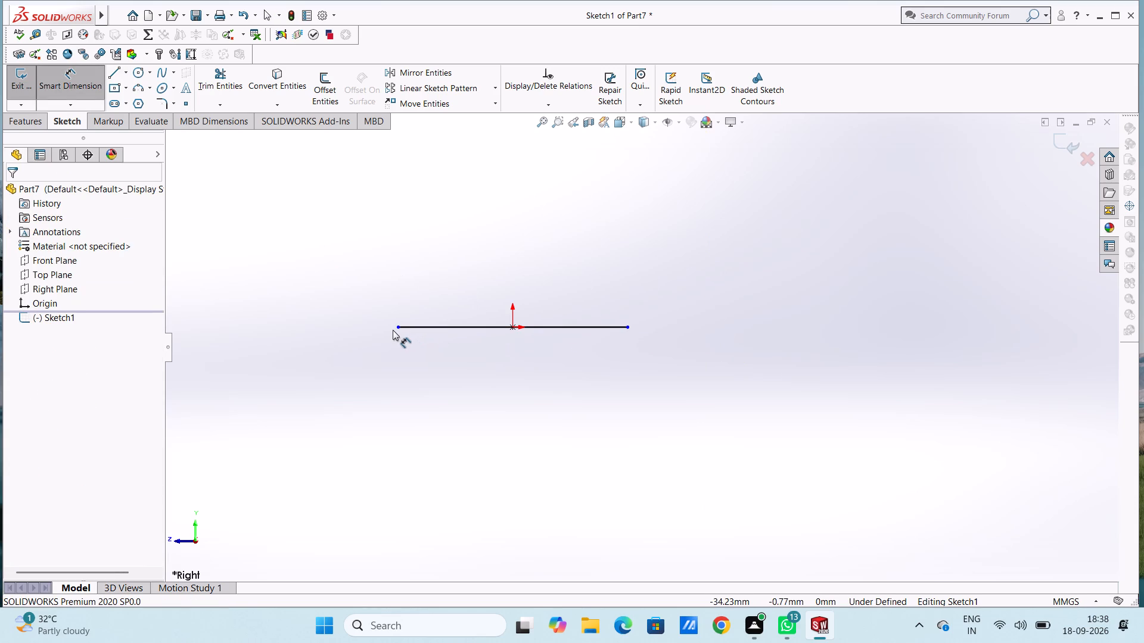
{"action": "left_click", "coordinate": [396, 327]}
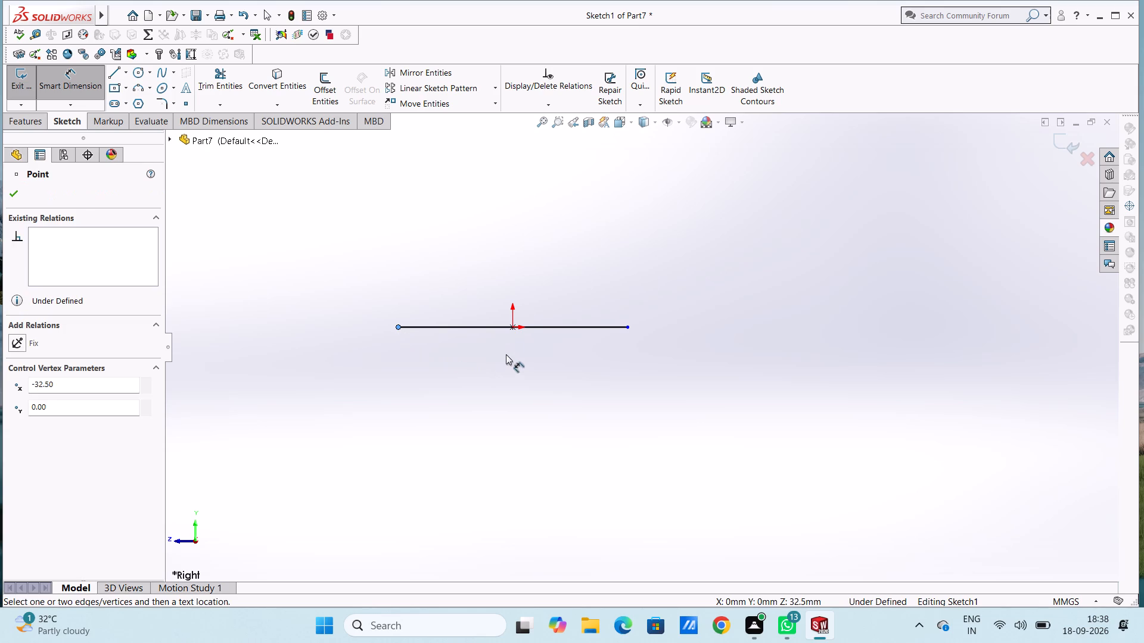
{"action": "left_click", "coordinate": [512, 327]}
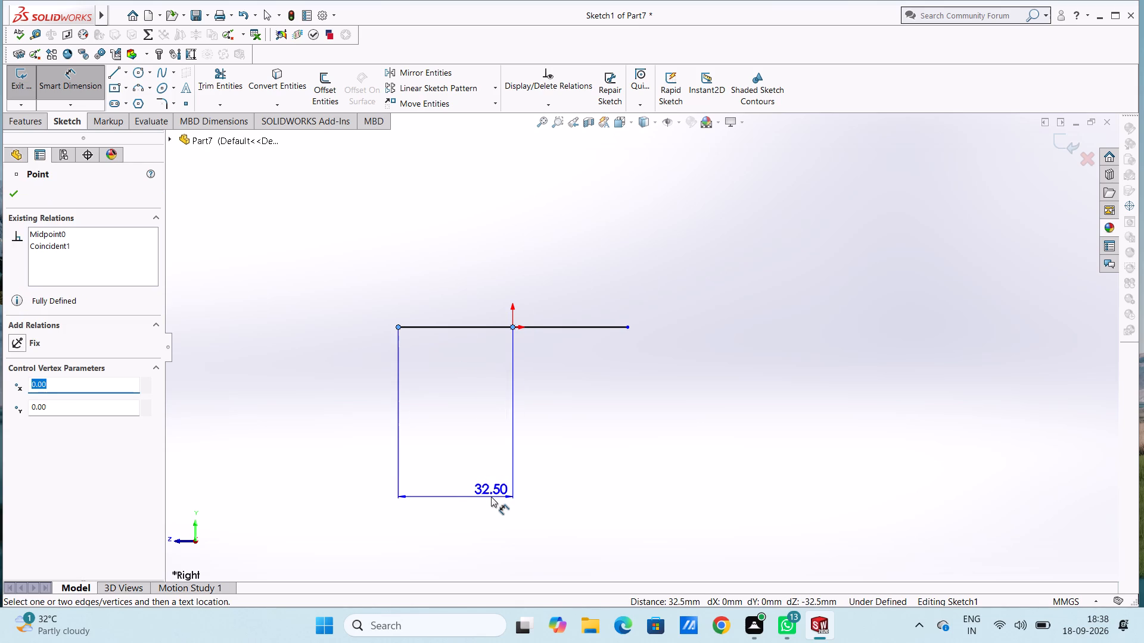
{"action": "left_click", "coordinate": [491, 497]}
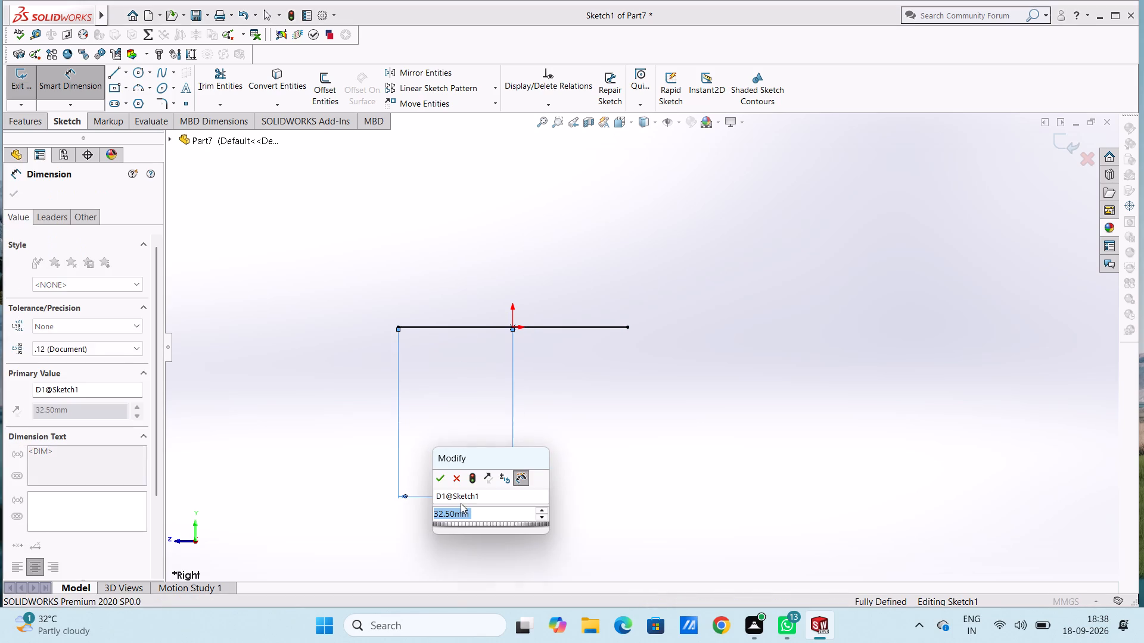
{"action": "left_click", "coordinate": [443, 477]}
{"action": "left_click", "coordinate": [459, 407]}
{"action": "scroll", "coordinate": [459, 408], "scroll_direction": "up", "scroll_amount": 1}
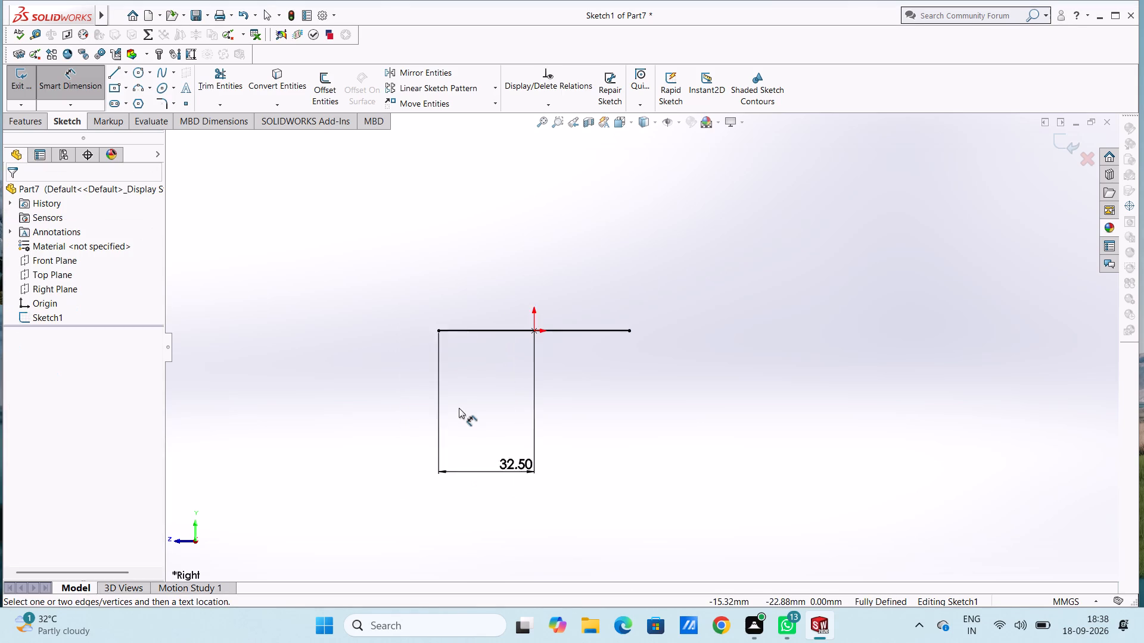
{"action": "scroll", "coordinate": [459, 408], "scroll_direction": "up", "scroll_amount": 1}
{"action": "scroll", "coordinate": [633, 264], "scroll_direction": "down", "scroll_amount": 1}
{"action": "scroll", "coordinate": [627, 283], "scroll_direction": "up", "scroll_amount": 2}
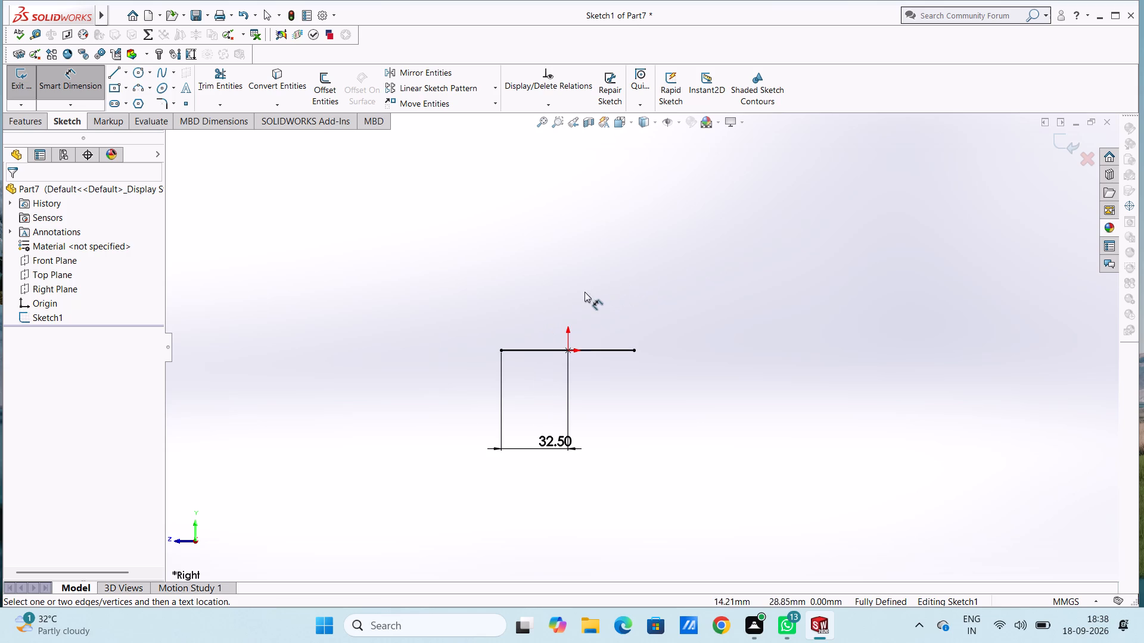
{"action": "left_click", "coordinate": [88, 80]}
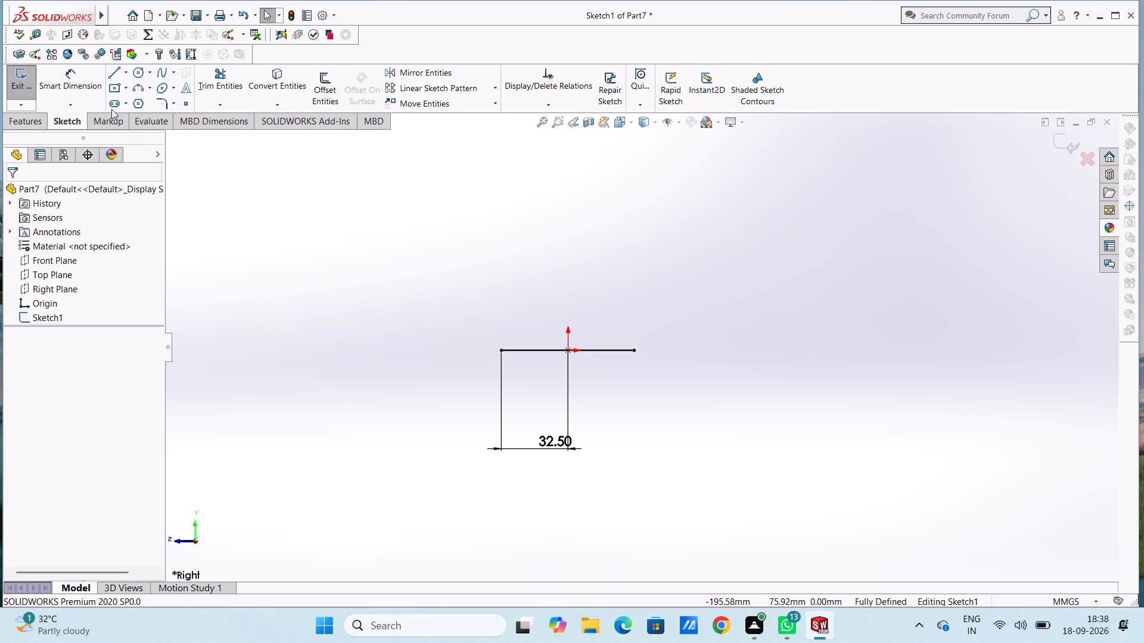
Draw a 31.75 mm vertical line up from the base line's left endpoint, followed by a 14 mm horizontal line inward.
{"action": "left_click", "coordinate": [119, 73]}
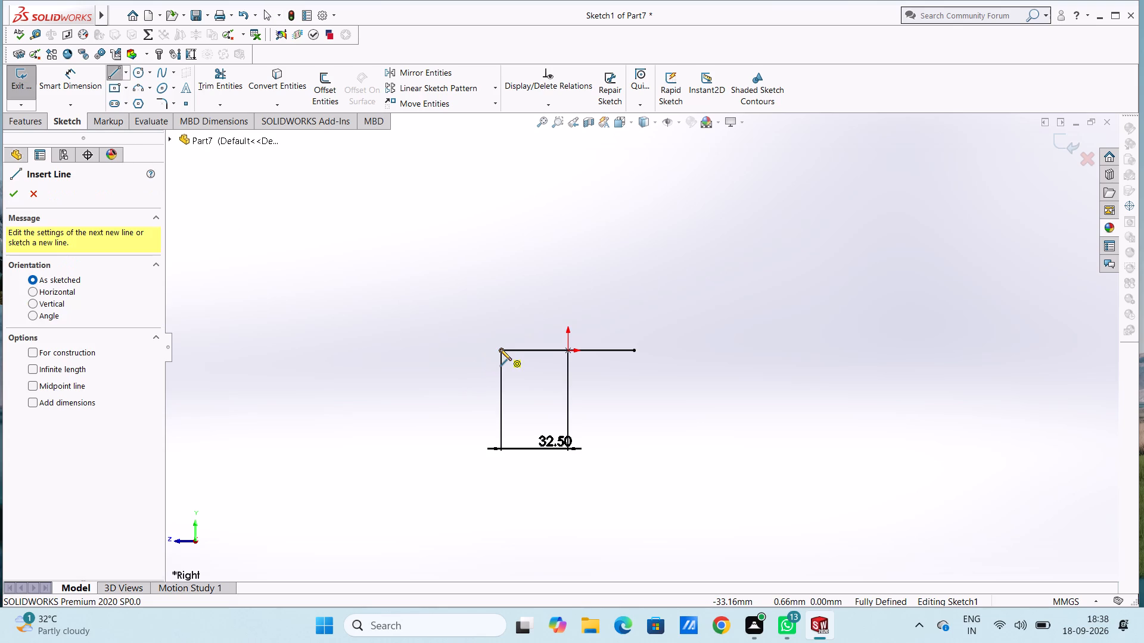
{"action": "left_click", "coordinate": [500, 349]}
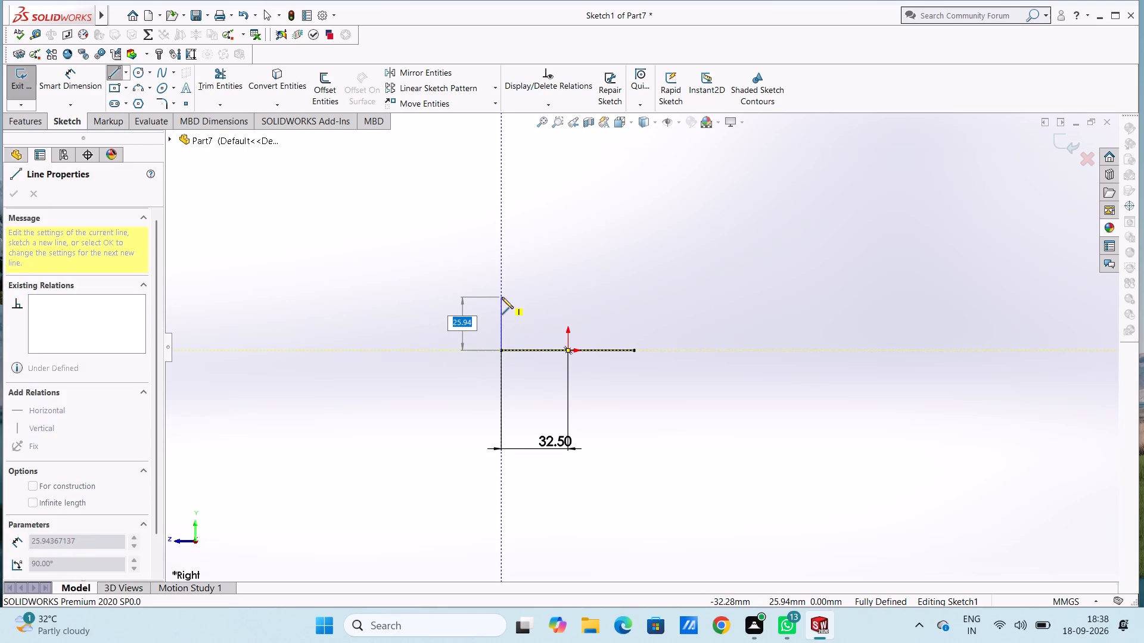
{"action": "type", "text": "31.75"}
{"action": "key", "text": "Return"}
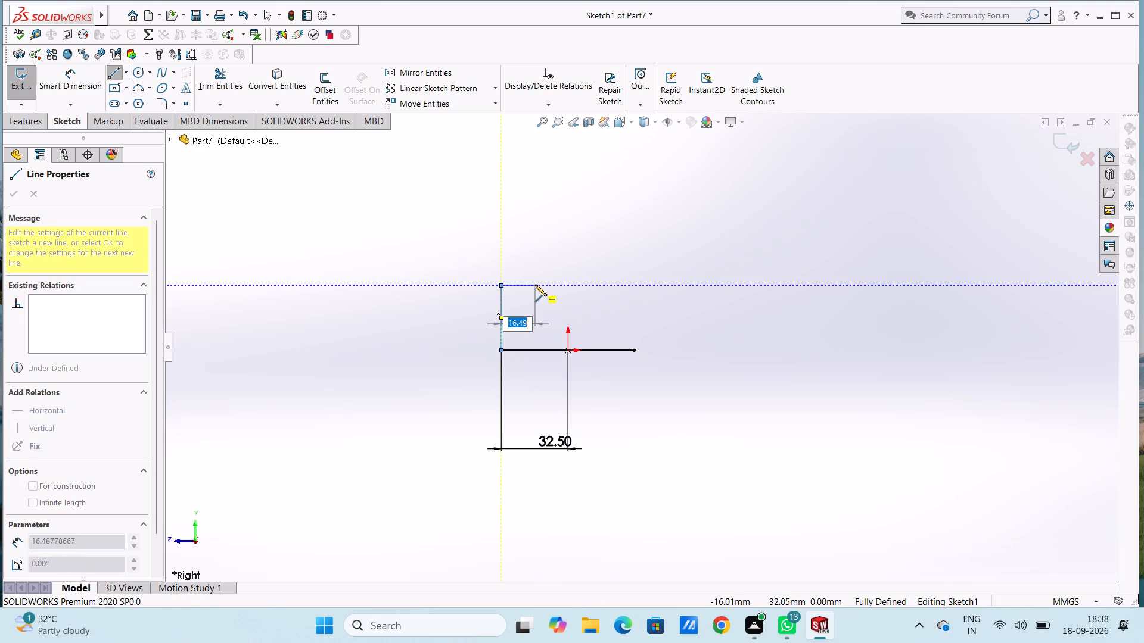
{"action": "type", "text": "14"}
{"action": "key", "text": "Return"}
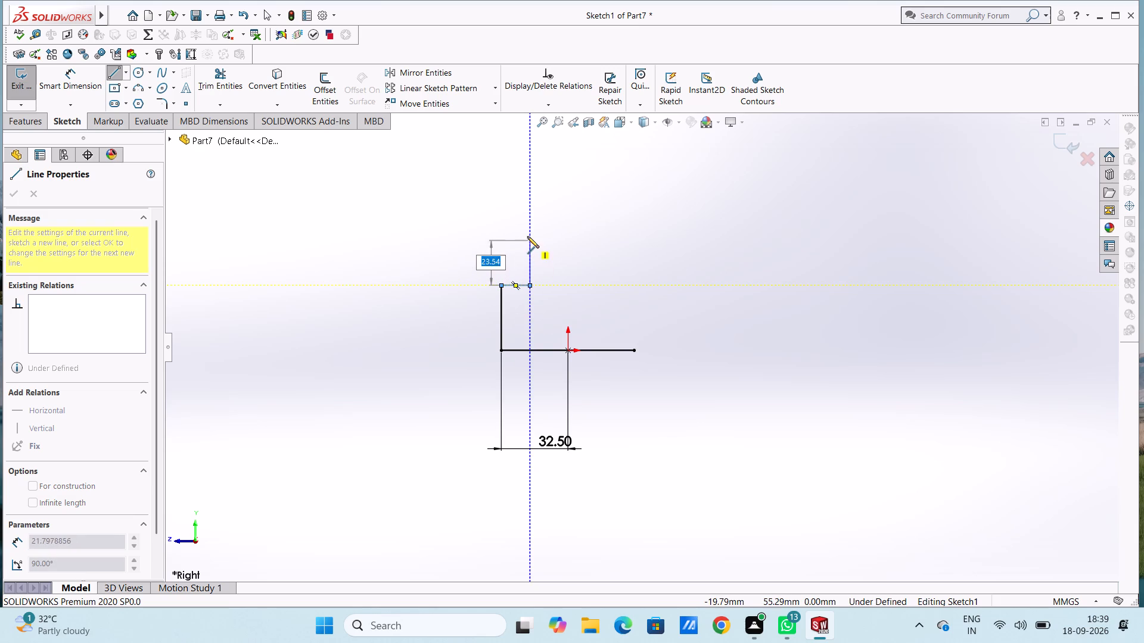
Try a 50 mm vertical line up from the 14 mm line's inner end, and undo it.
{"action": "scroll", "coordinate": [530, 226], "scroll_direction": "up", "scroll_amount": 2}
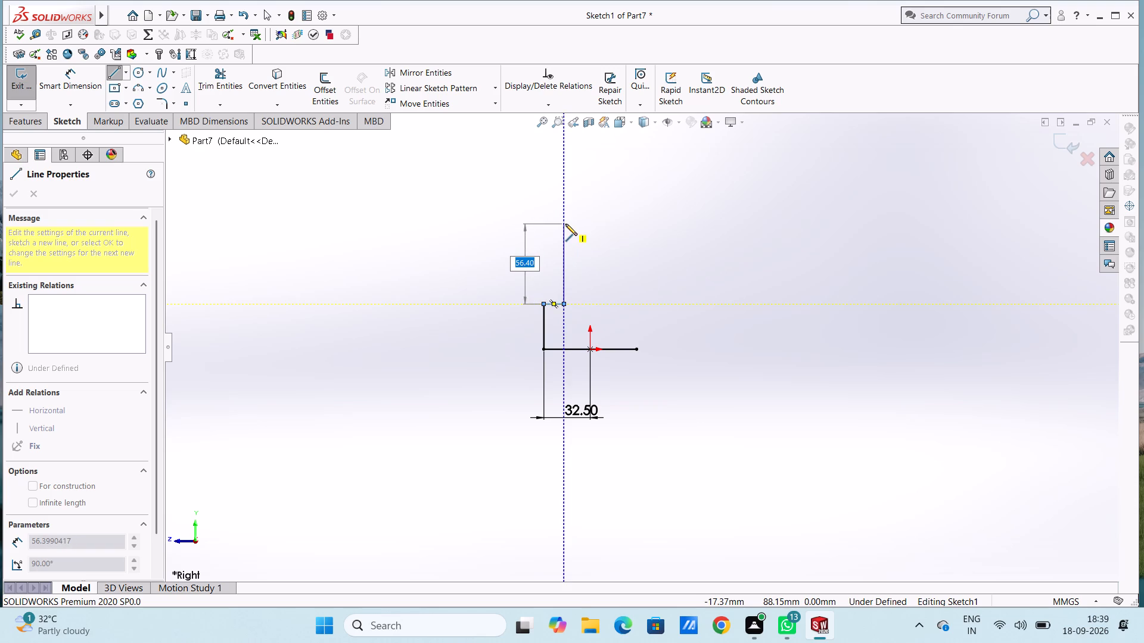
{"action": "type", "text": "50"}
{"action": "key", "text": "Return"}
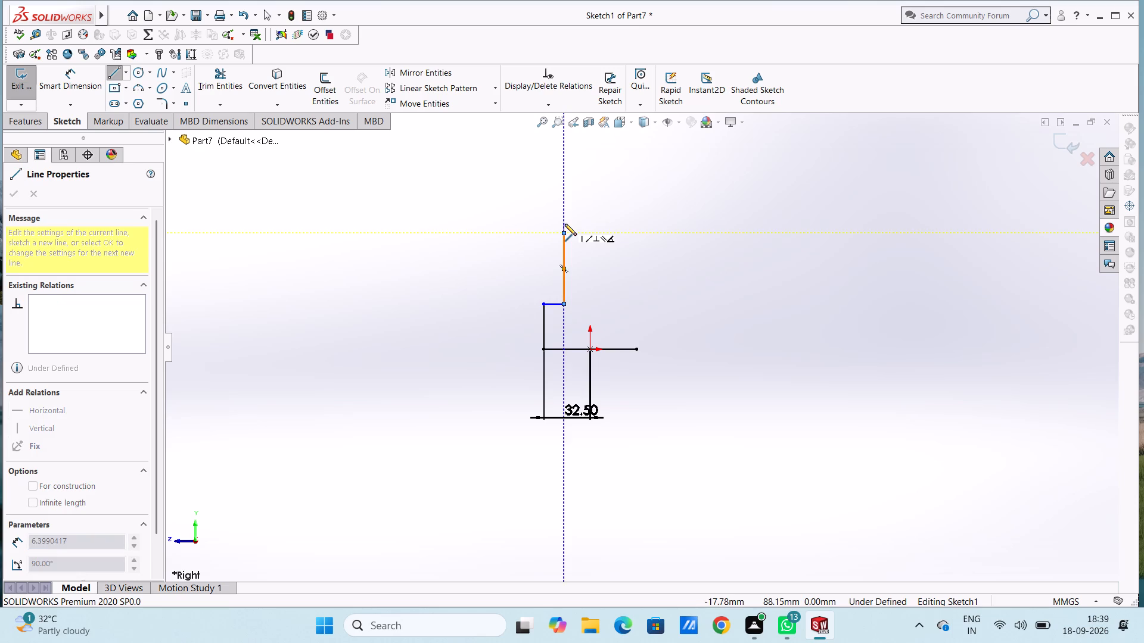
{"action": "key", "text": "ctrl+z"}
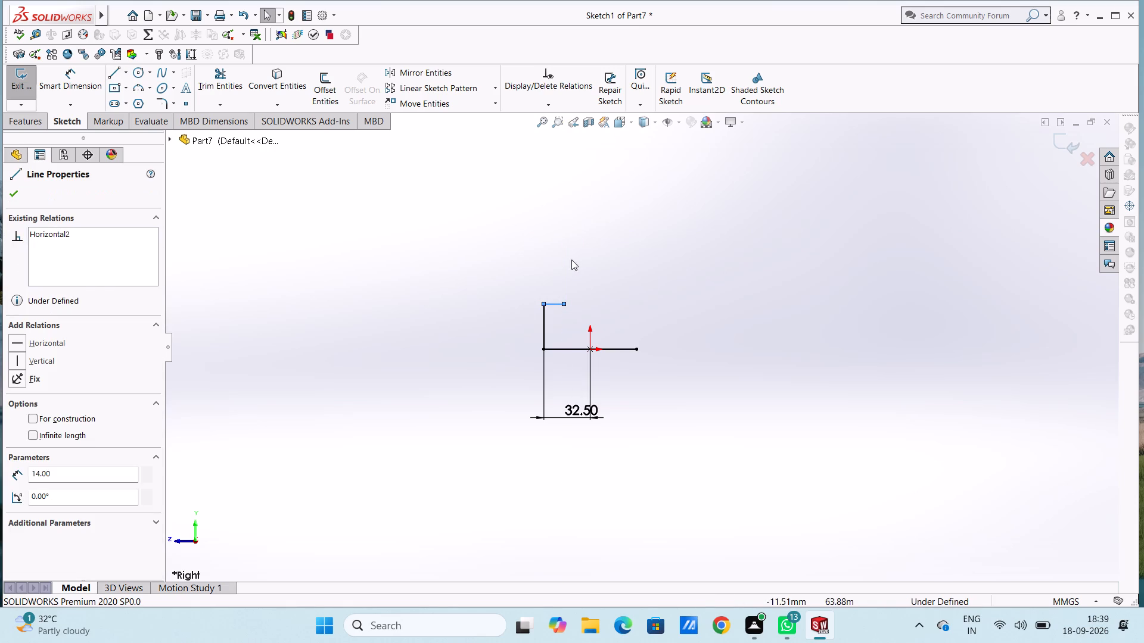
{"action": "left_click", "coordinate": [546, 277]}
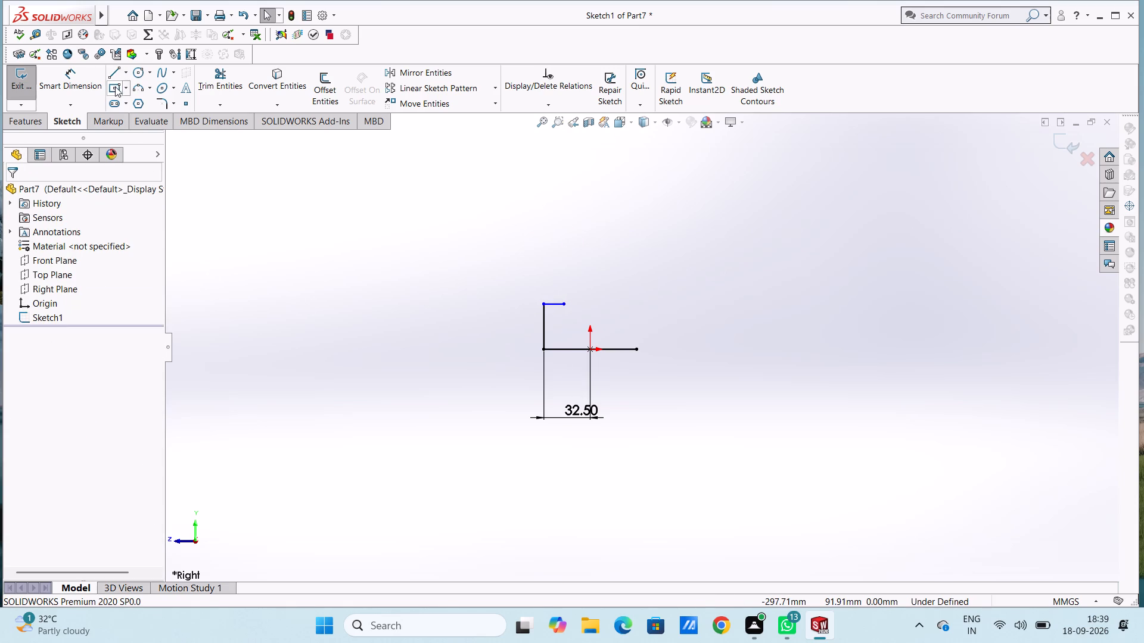
Draw a 6.25 mm vertical line up from the 14 mm line's inner end, followed by a 7 mm horizontal line back outward.
{"action": "left_click", "coordinate": [116, 71]}
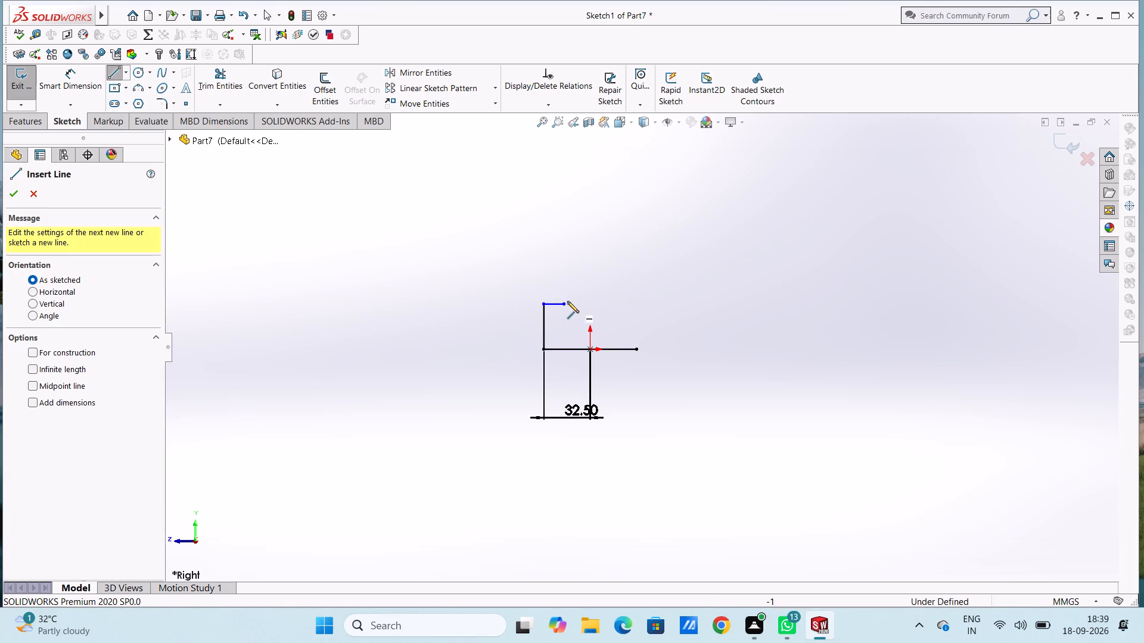
{"action": "left_click", "coordinate": [565, 303]}
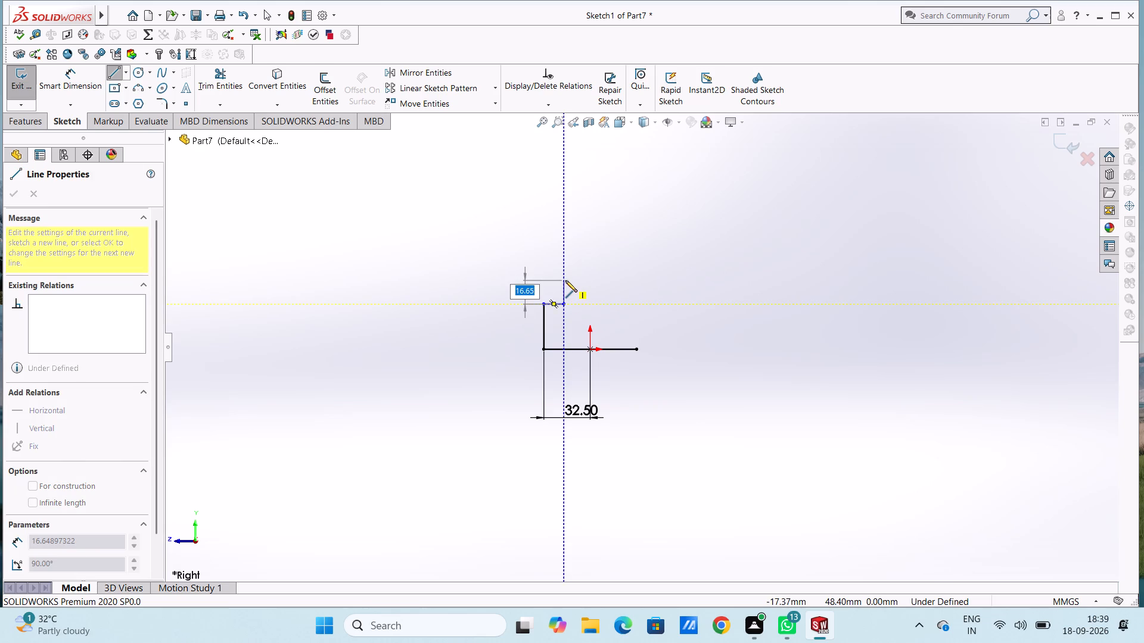
{"action": "type", "text": "6.25"}
{"action": "key", "text": "Return"}
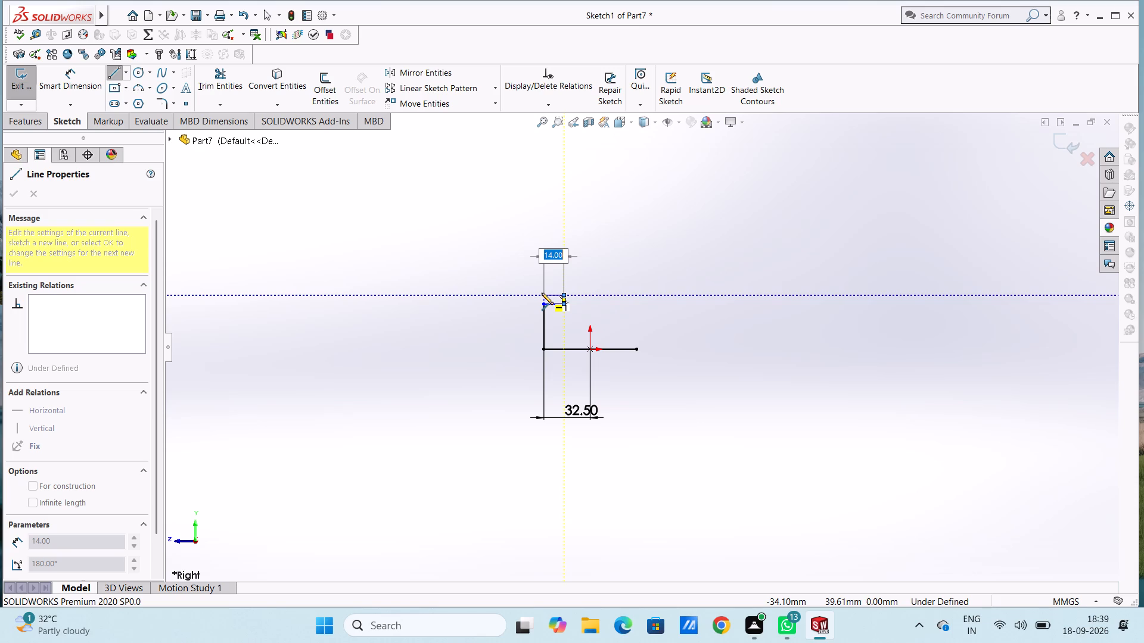
{"action": "scroll", "coordinate": [542, 293], "scroll_direction": "down", "scroll_amount": 8}
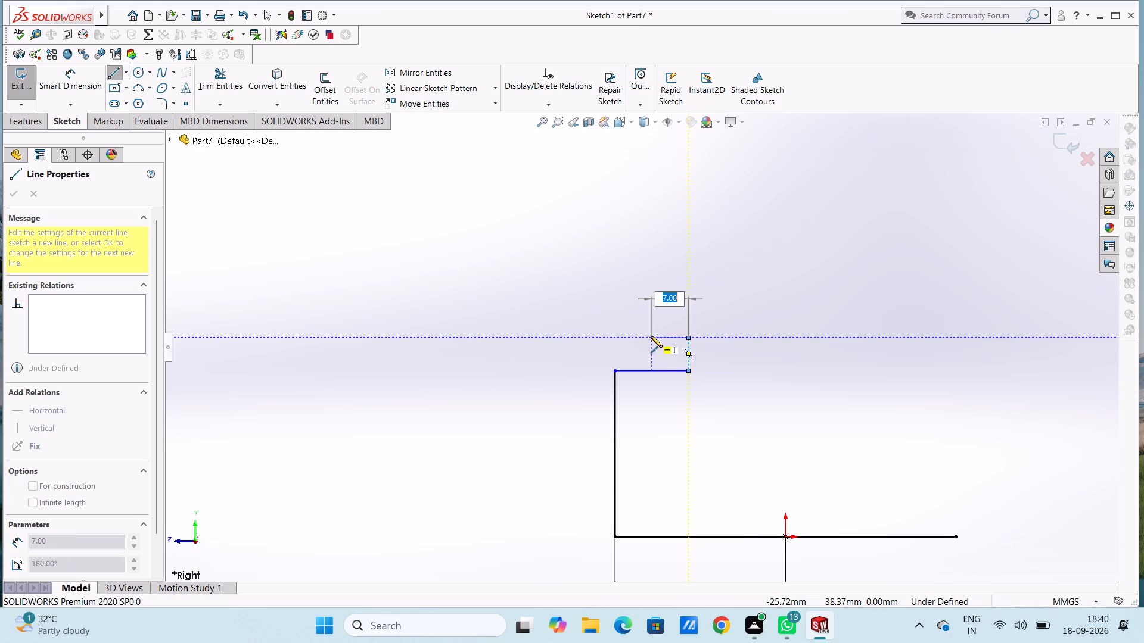
{"action": "left_click", "coordinate": [651, 336]}
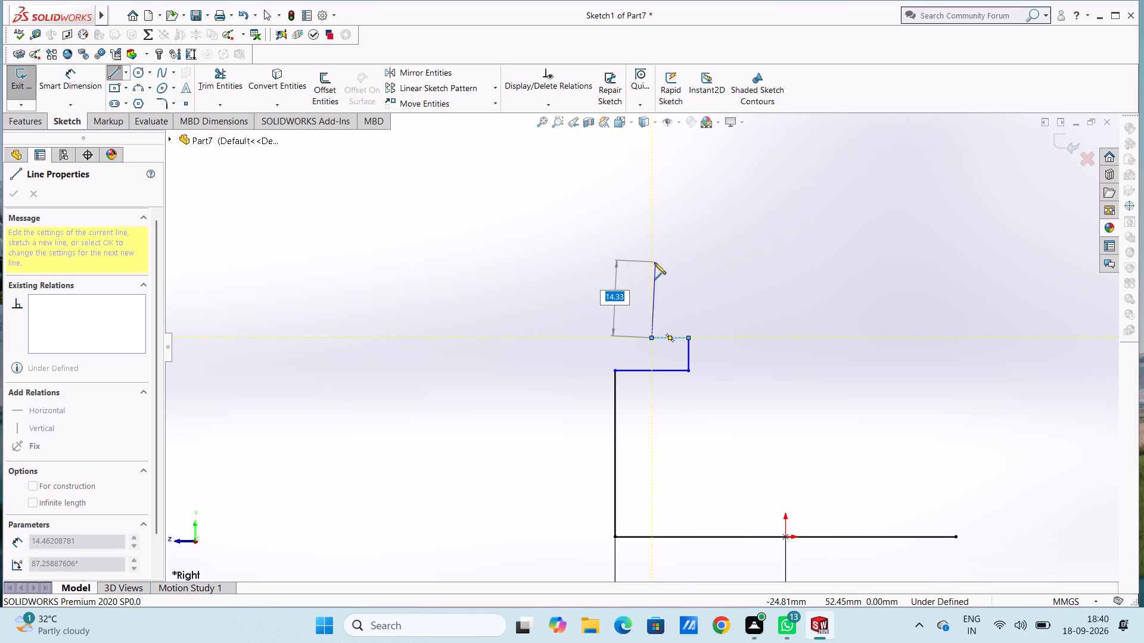
Draw a 50 mm vertical line up from the 7 mm line's outer end and a short horizontal line inward, aligned with the 6.25 mm edge.
{"action": "scroll", "coordinate": [654, 263], "scroll_direction": "up", "scroll_amount": 1}
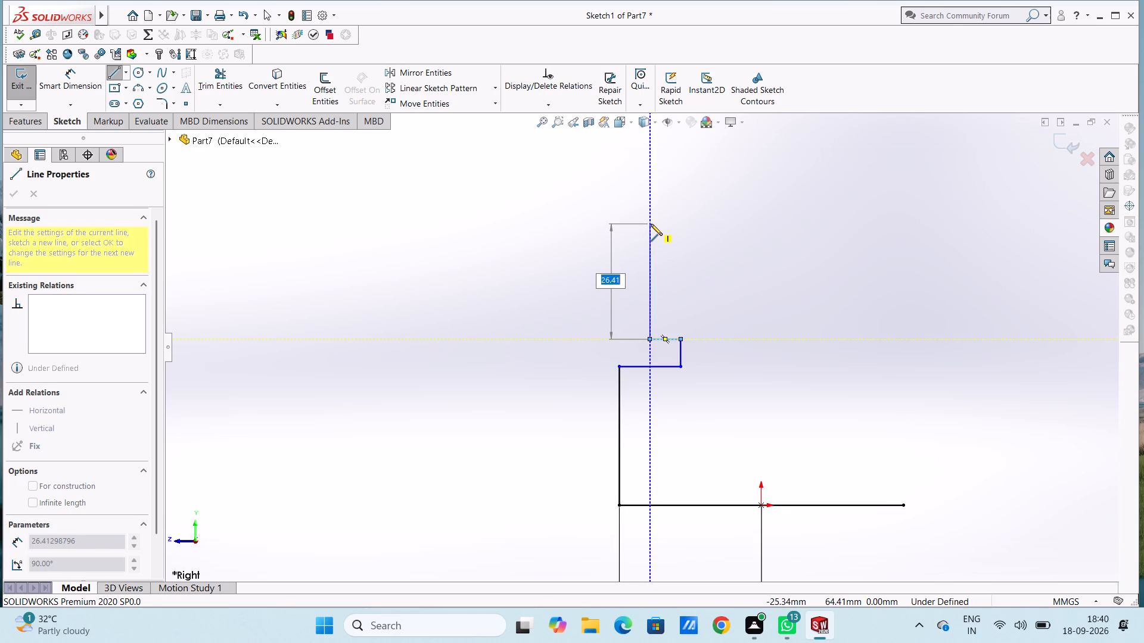
{"action": "scroll", "coordinate": [651, 224], "scroll_direction": "up", "scroll_amount": 3}
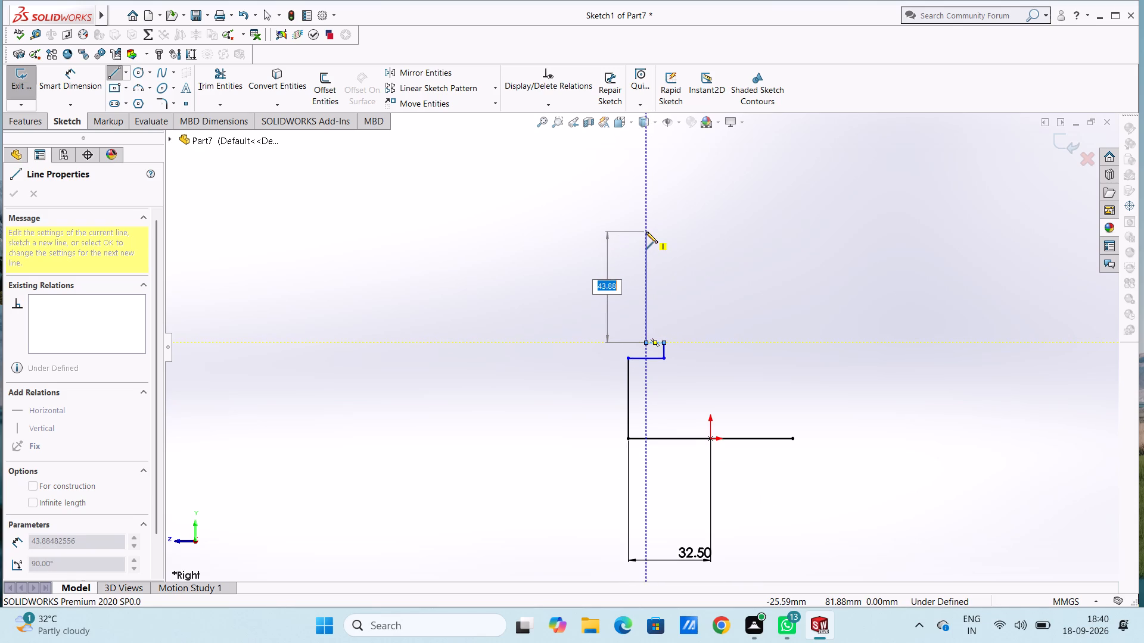
{"action": "type", "text": "50"}
{"action": "key", "text": "Return"}
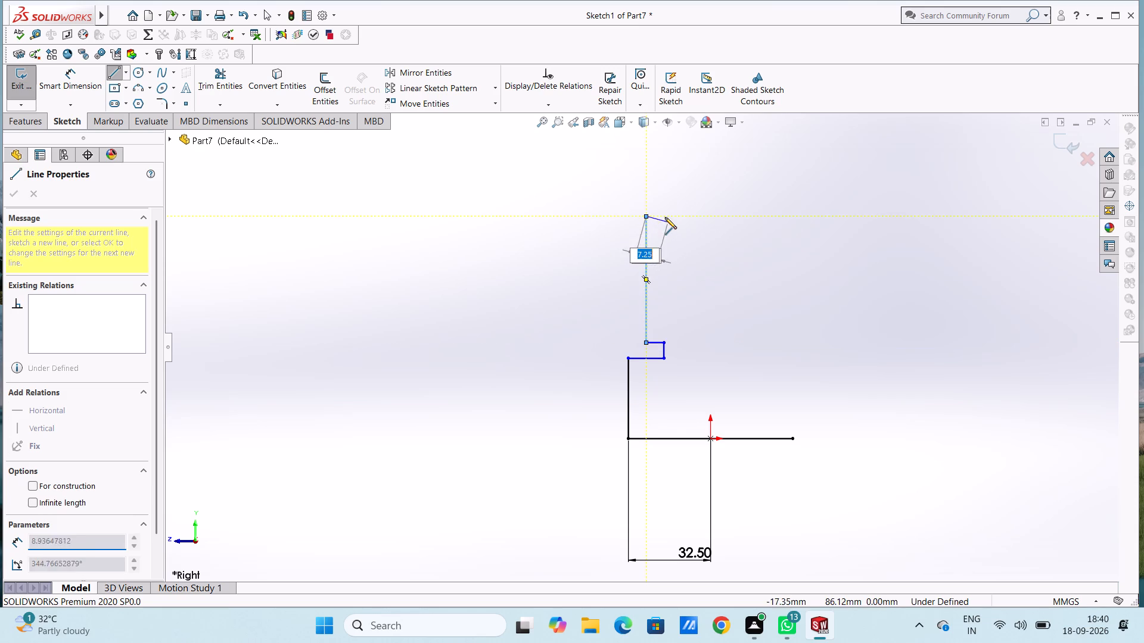
{"action": "left_click", "coordinate": [665, 216]}
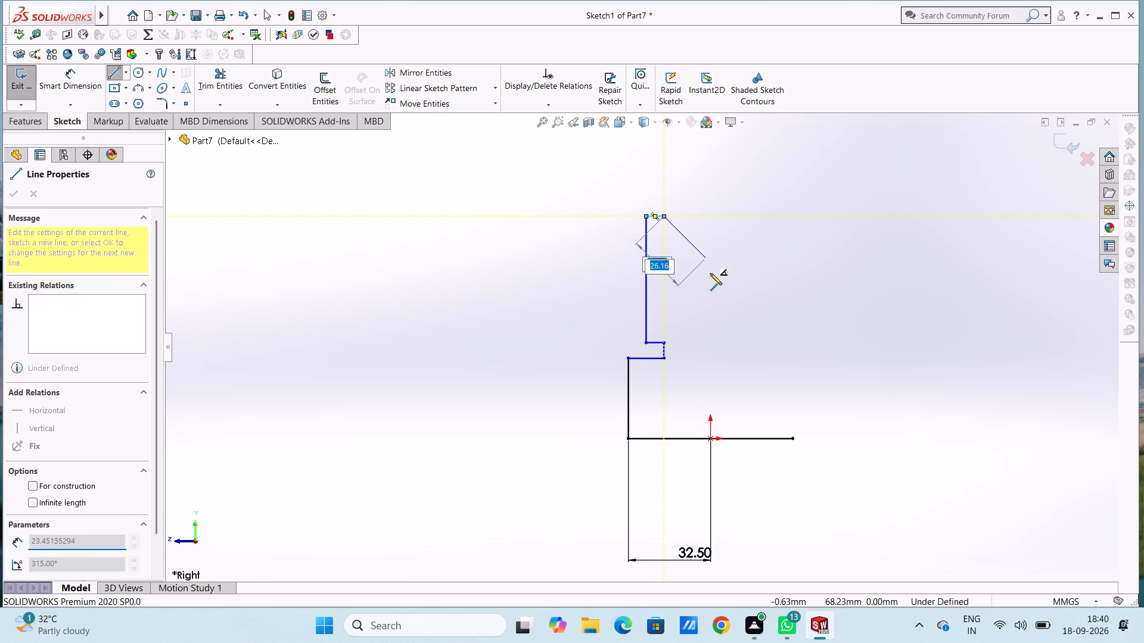
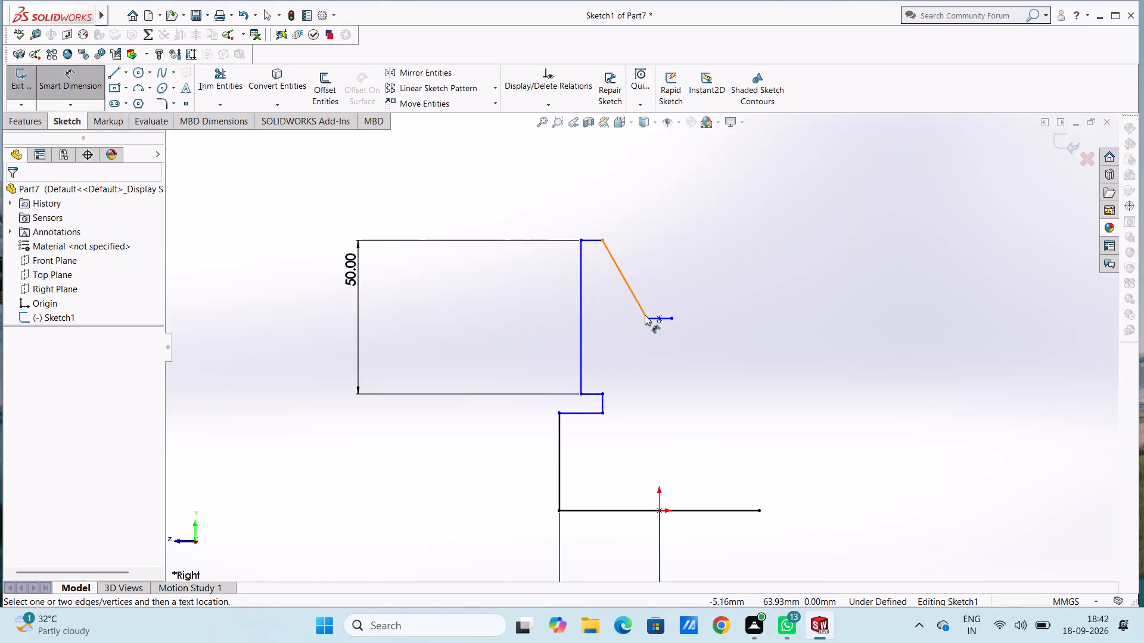
Dimension the short horizontal line at the lower end of the sloped line to 8 mm.
{"action": "left_click", "coordinate": [655, 320]}
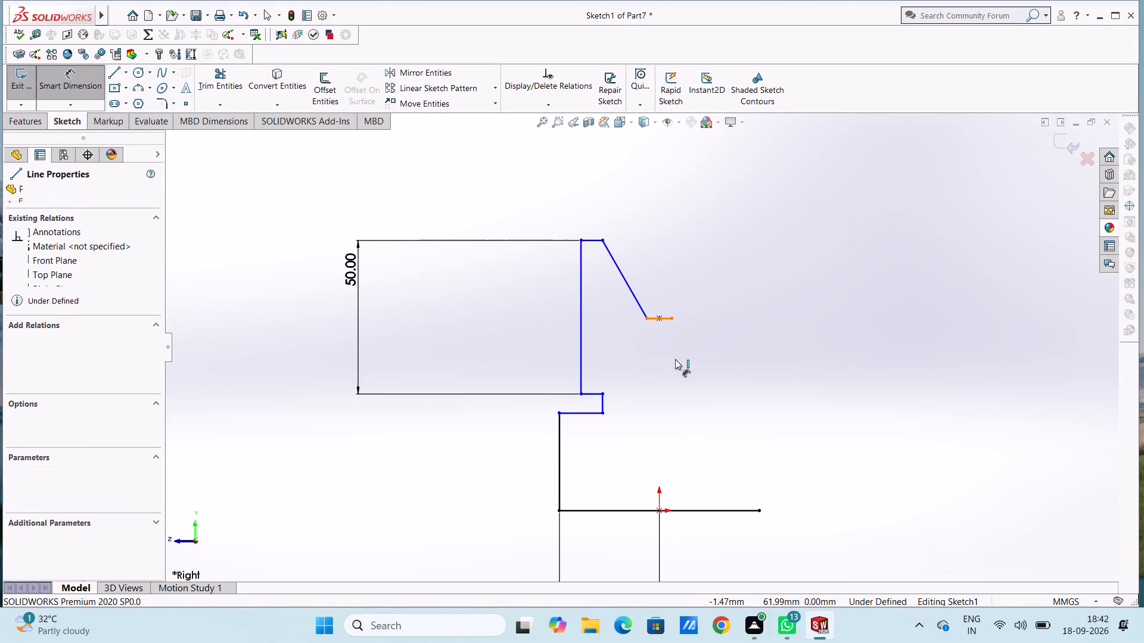
{"action": "left_click", "coordinate": [656, 411]}
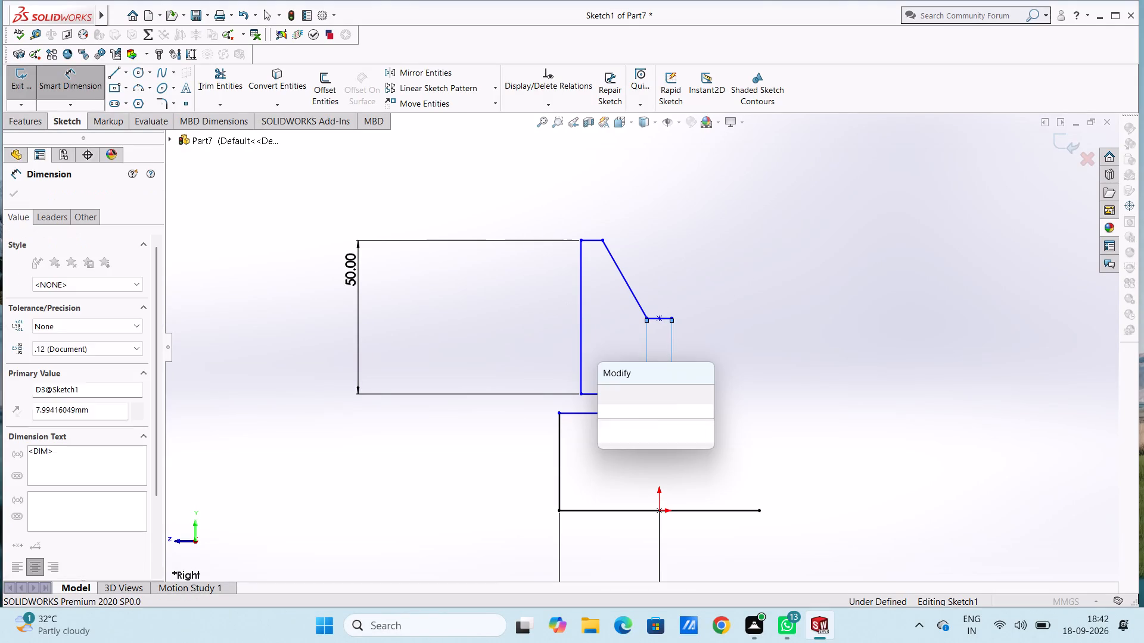
{"action": "key", "text": "8"}
{"action": "key", "text": "Return"}
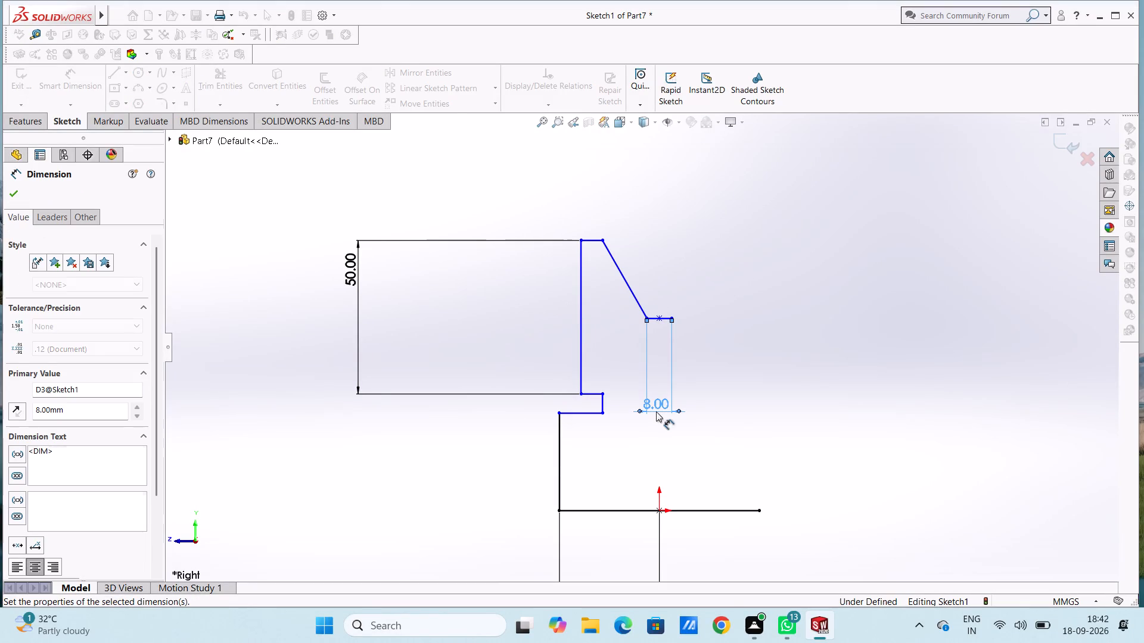
{"action": "left_click", "coordinate": [595, 347]}
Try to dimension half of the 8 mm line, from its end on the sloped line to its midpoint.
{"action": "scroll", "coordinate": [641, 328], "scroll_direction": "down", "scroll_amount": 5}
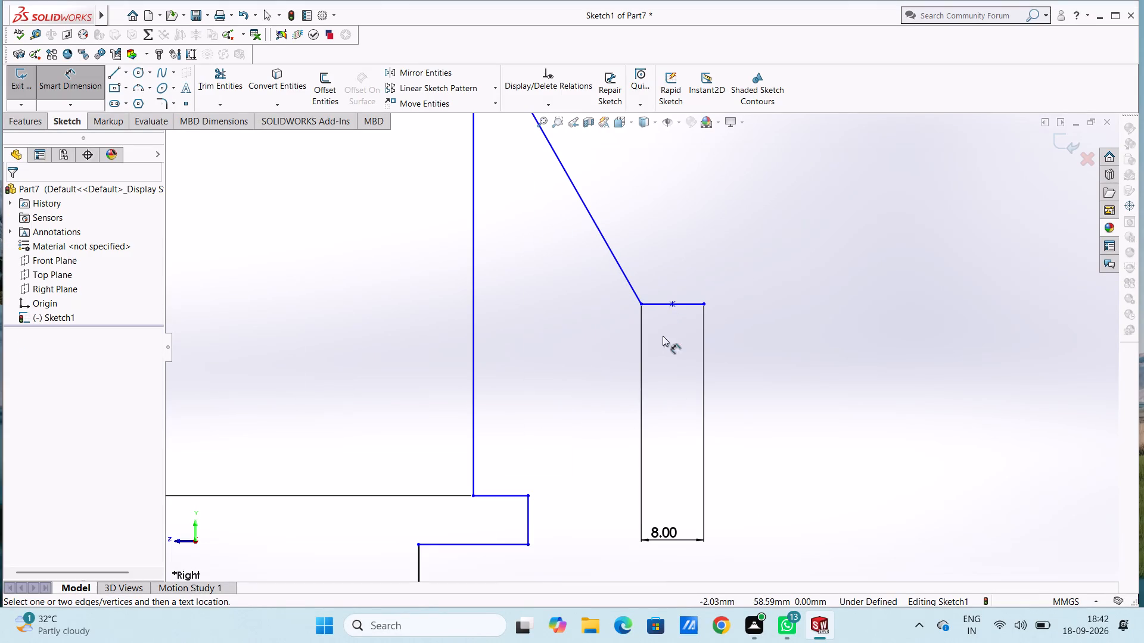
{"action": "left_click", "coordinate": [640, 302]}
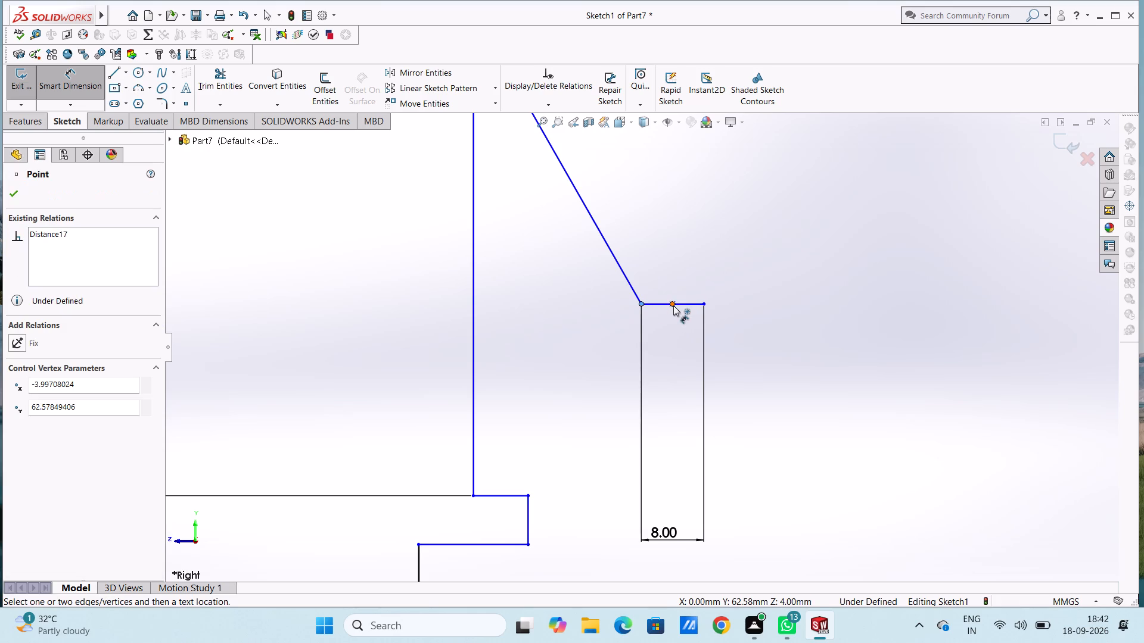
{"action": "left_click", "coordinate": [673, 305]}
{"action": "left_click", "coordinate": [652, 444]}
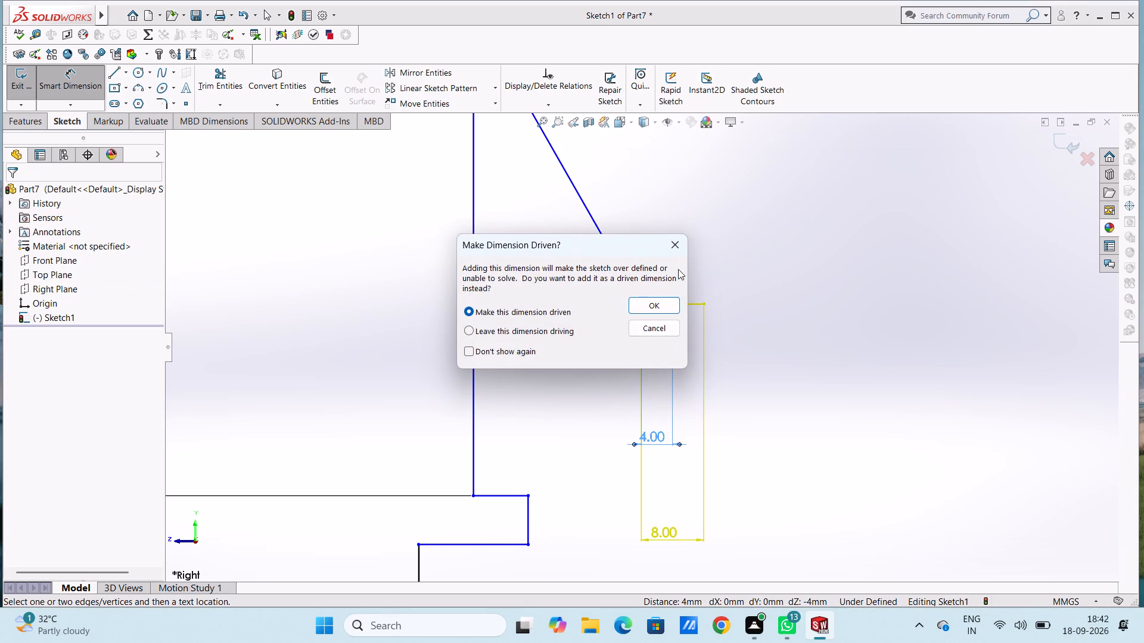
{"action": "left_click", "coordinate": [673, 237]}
Dimension the length of the profile's top horizontal line.
{"action": "scroll", "coordinate": [680, 263], "scroll_direction": "up", "scroll_amount": 4}
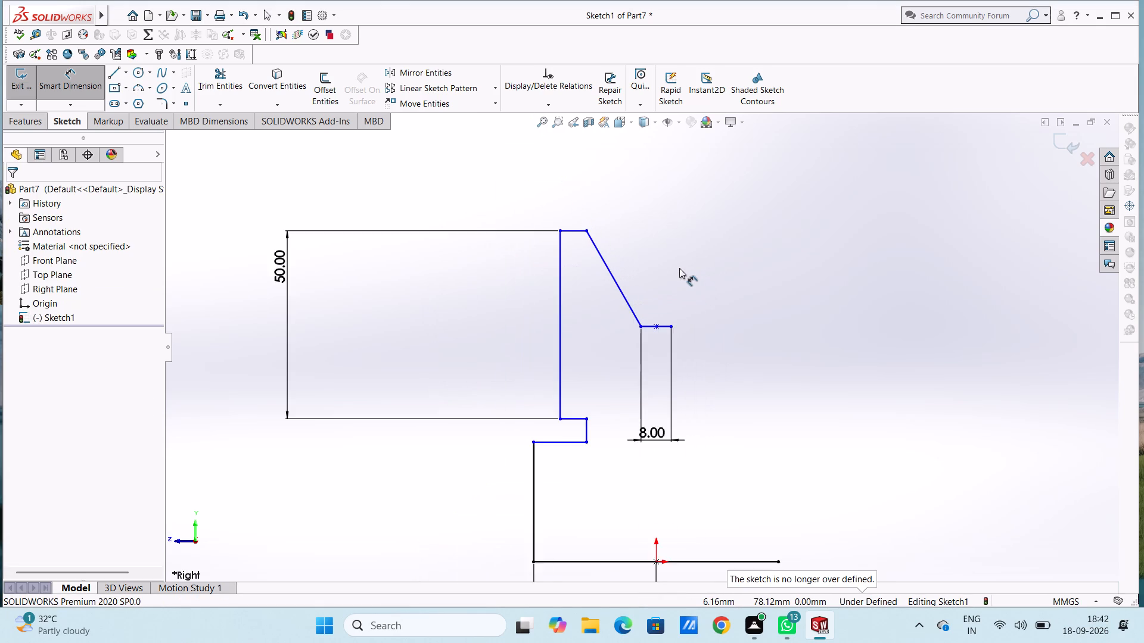
{"action": "scroll", "coordinate": [679, 268], "scroll_direction": "up", "scroll_amount": 1}
{"action": "left_click", "coordinate": [580, 251]}
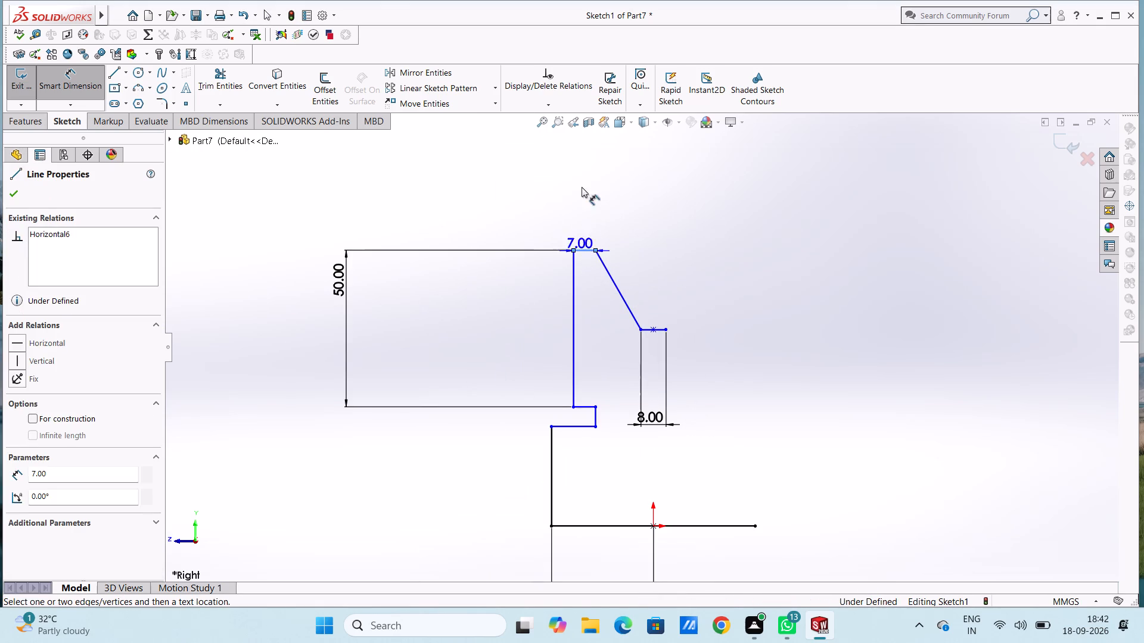
{"action": "left_click", "coordinate": [580, 153]}
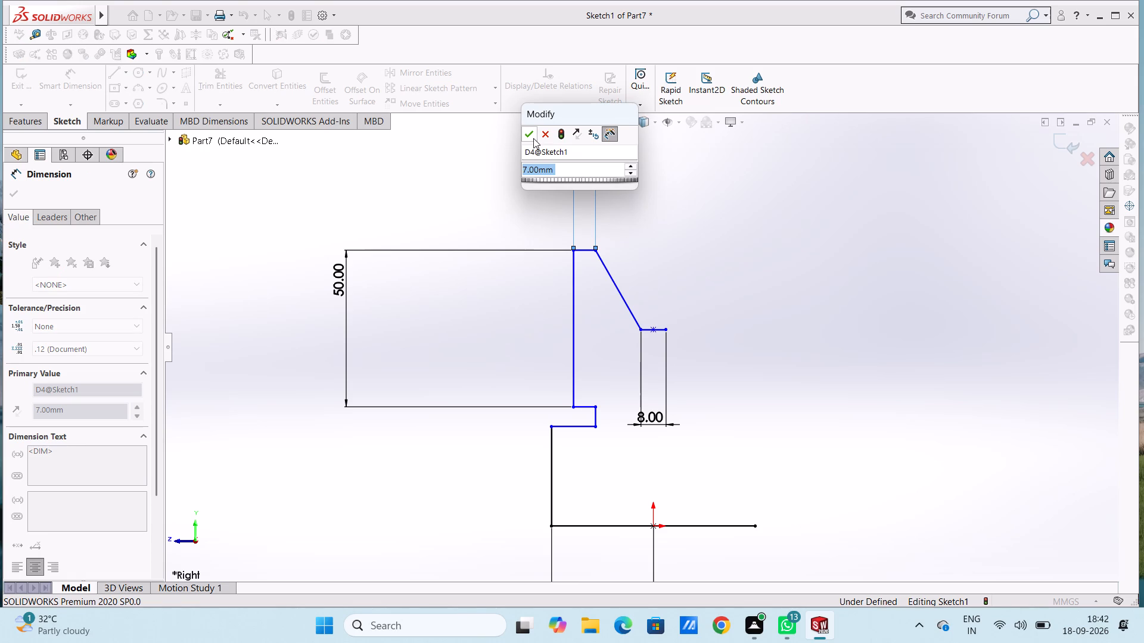
{"action": "left_click", "coordinate": [533, 138]}
{"action": "left_click", "coordinate": [523, 145]}
Dimension the vertical height of the sloped line.
{"action": "scroll", "coordinate": [552, 310], "scroll_direction": "up", "scroll_amount": 1}
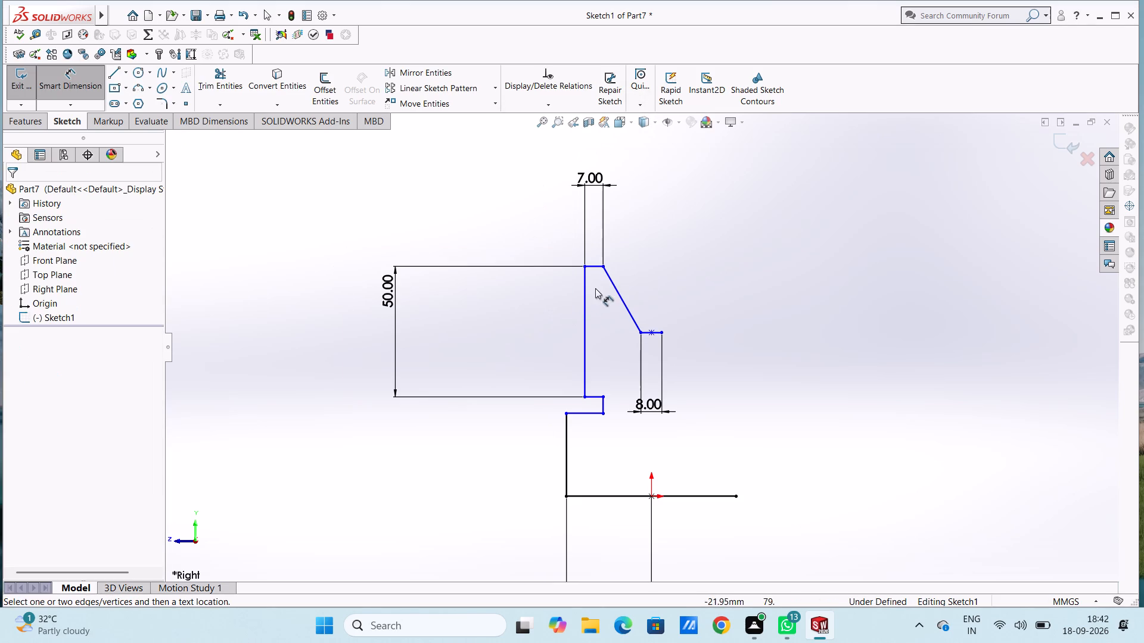
{"action": "left_click", "coordinate": [617, 283]}
{"action": "left_click", "coordinate": [614, 291]}
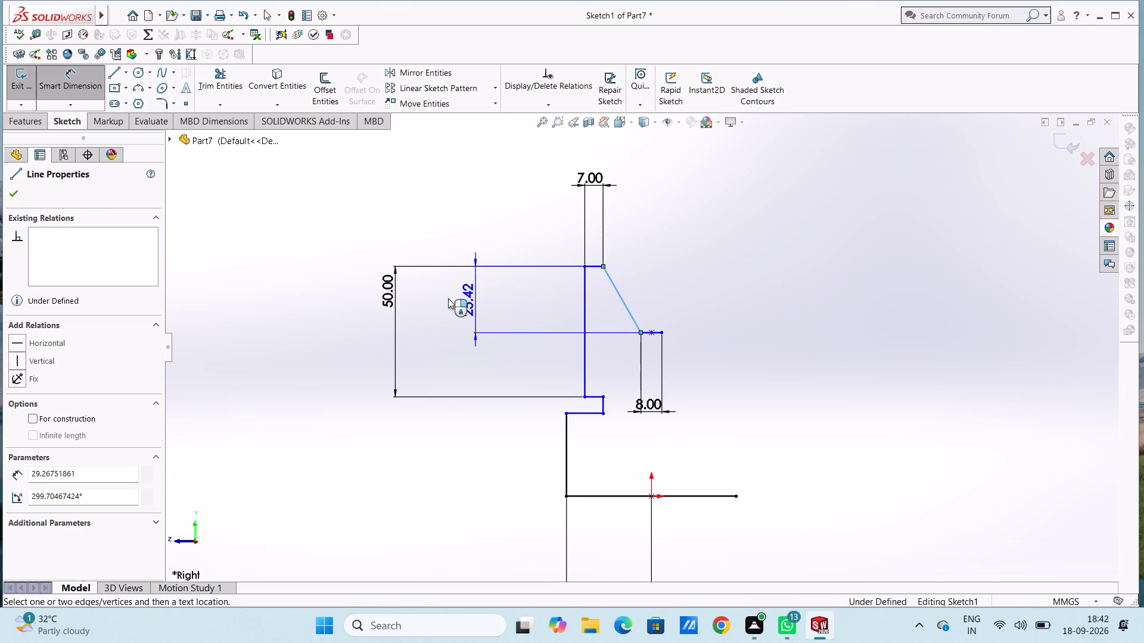
{"action": "left_click", "coordinate": [305, 292]}
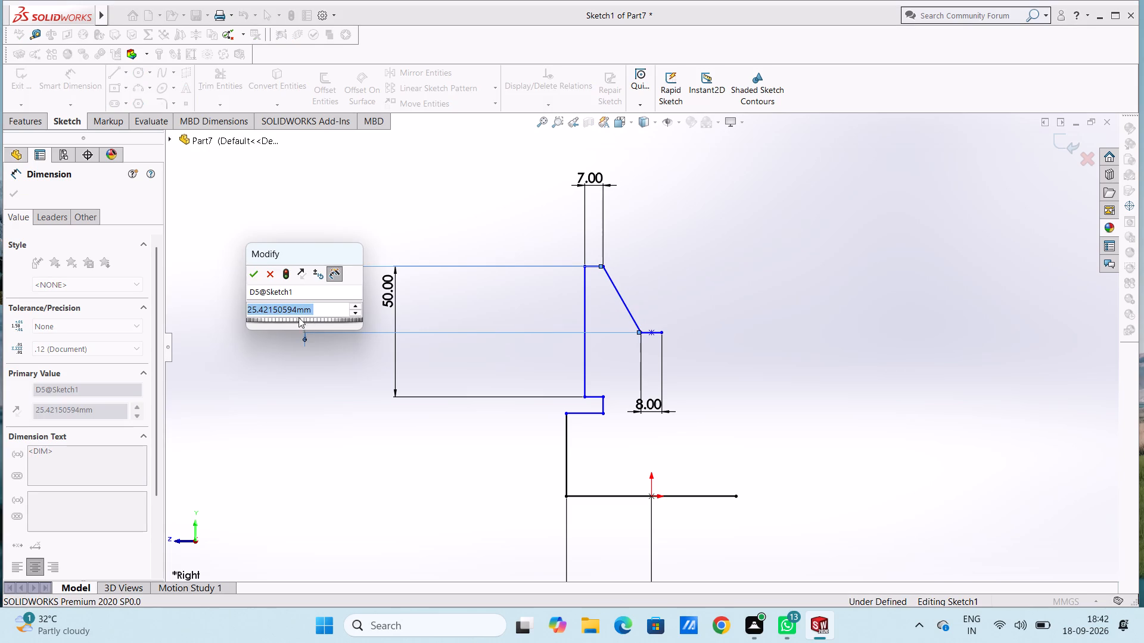
{"action": "left_click", "coordinate": [253, 271]}
{"action": "left_click", "coordinate": [263, 199]}
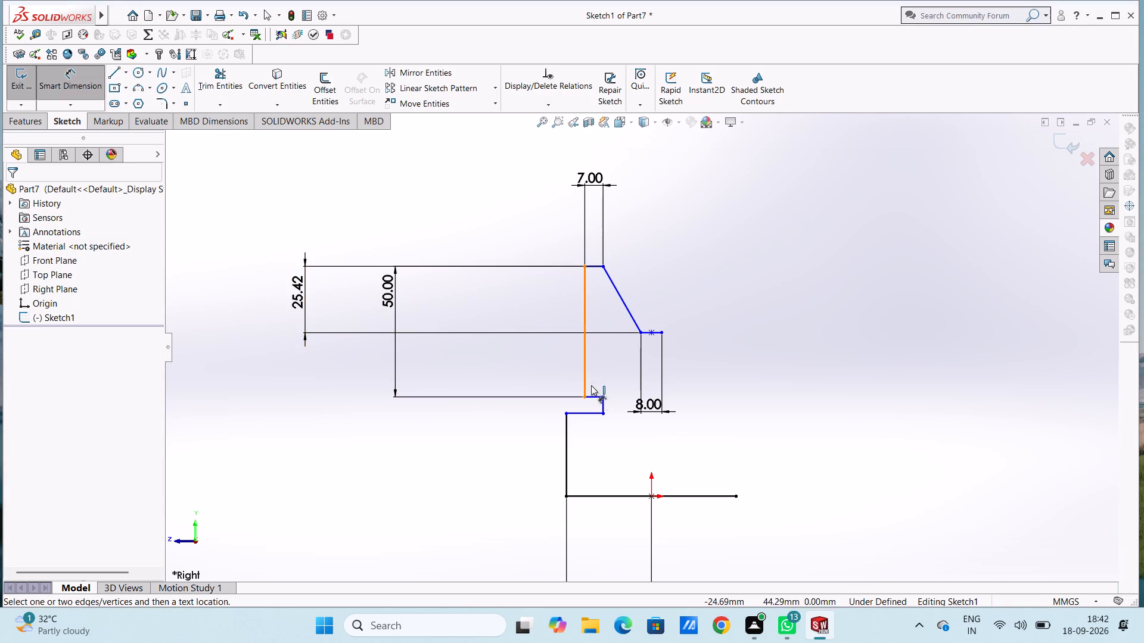
Dimension the length of the short vertical line in the step below the 50 mm line.
{"action": "left_click", "coordinate": [603, 404]}
{"action": "left_click", "coordinate": [334, 394]}
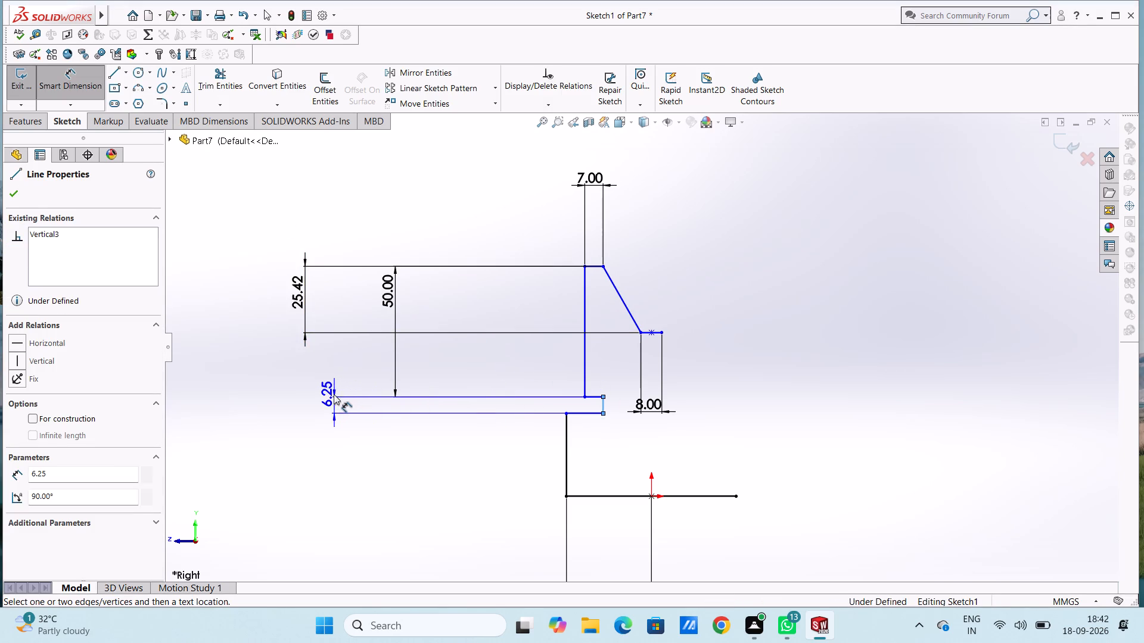
{"action": "left_click", "coordinate": [277, 370]}
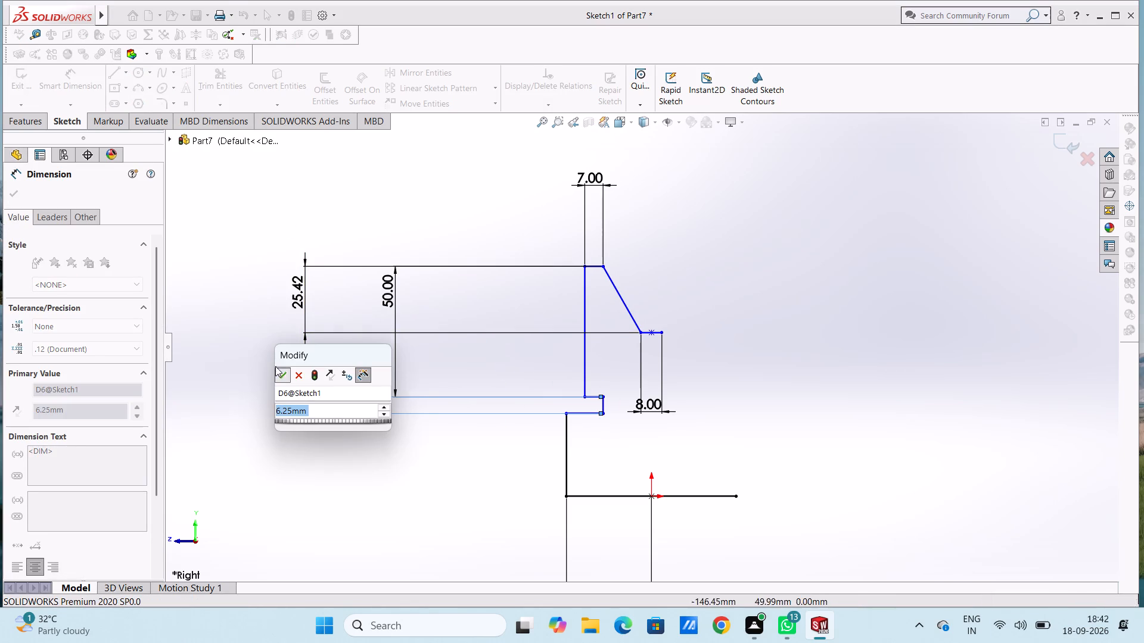
{"action": "left_click", "coordinate": [272, 352]}
Dimension the length of the short horizontal line at the foot of the 50 mm line.
{"action": "scroll", "coordinate": [513, 445], "scroll_direction": "up", "scroll_amount": 2}
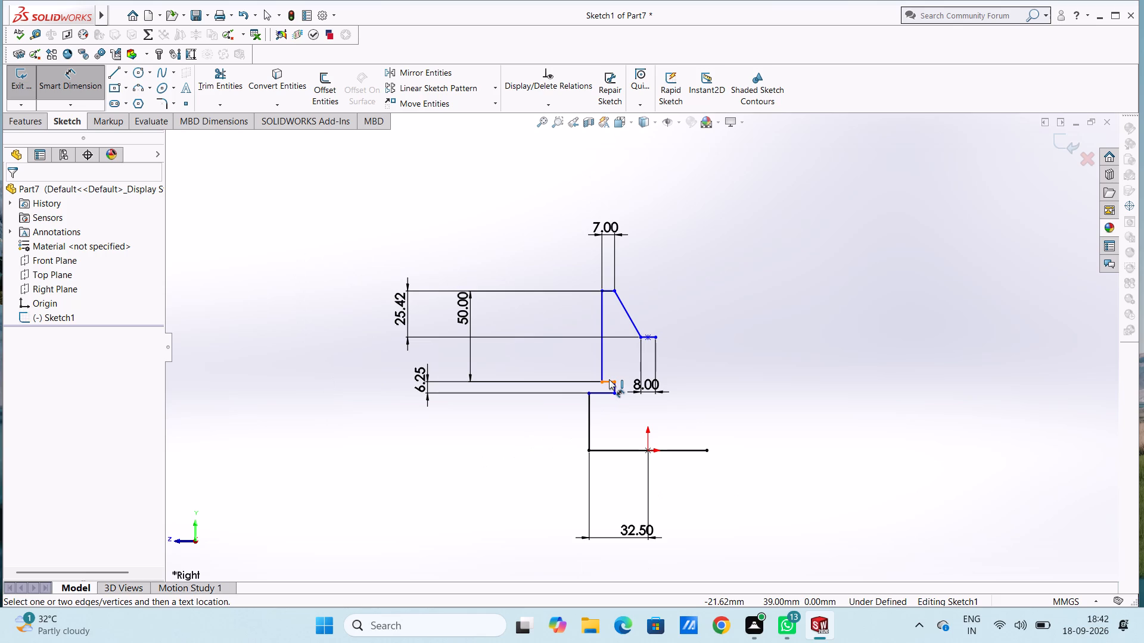
{"action": "left_click", "coordinate": [609, 379]}
{"action": "left_click", "coordinate": [610, 484]}
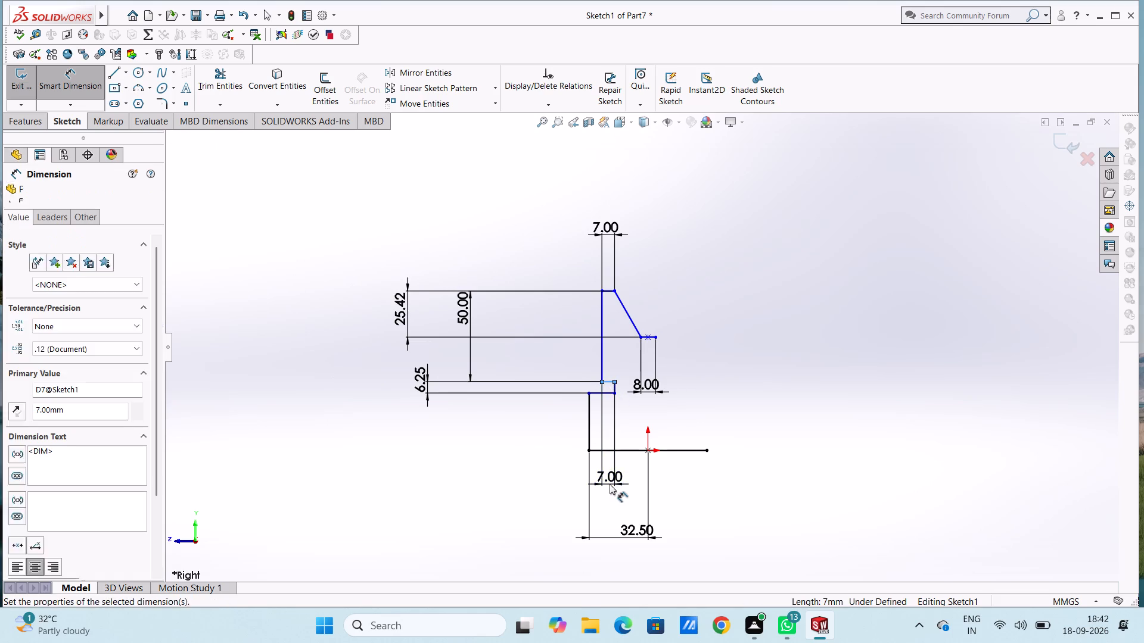
{"action": "left_click", "coordinate": [556, 466]}
{"action": "left_click", "coordinate": [531, 451]}
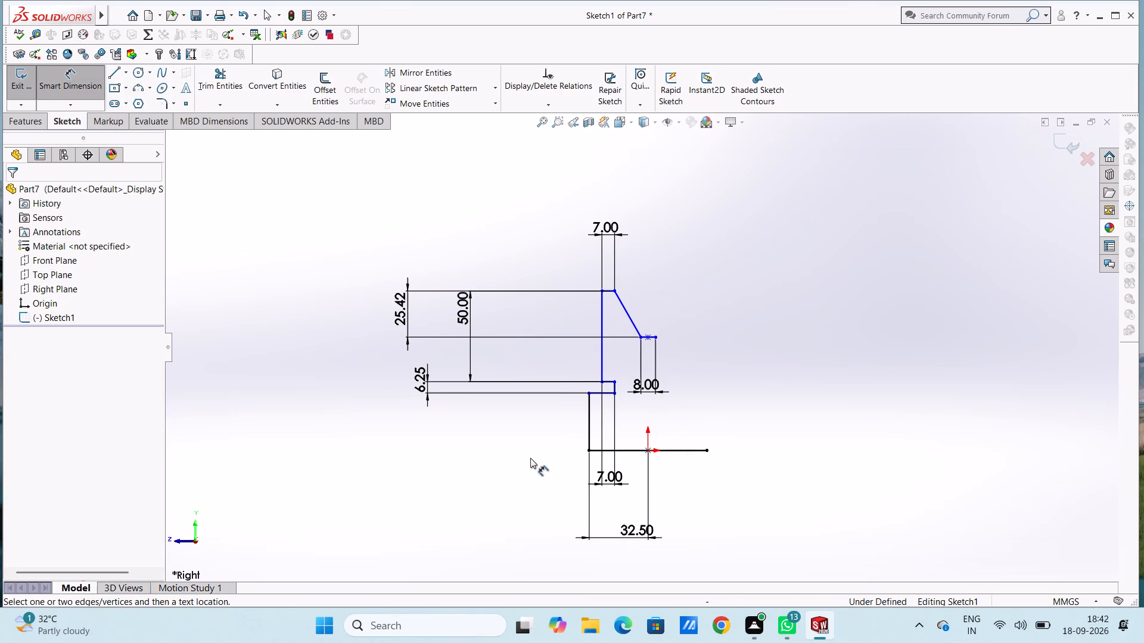
Dimension the height of the vertical line rising from the base line's left endpoint.
{"action": "scroll", "coordinate": [700, 420], "scroll_direction": "down", "scroll_amount": 4}
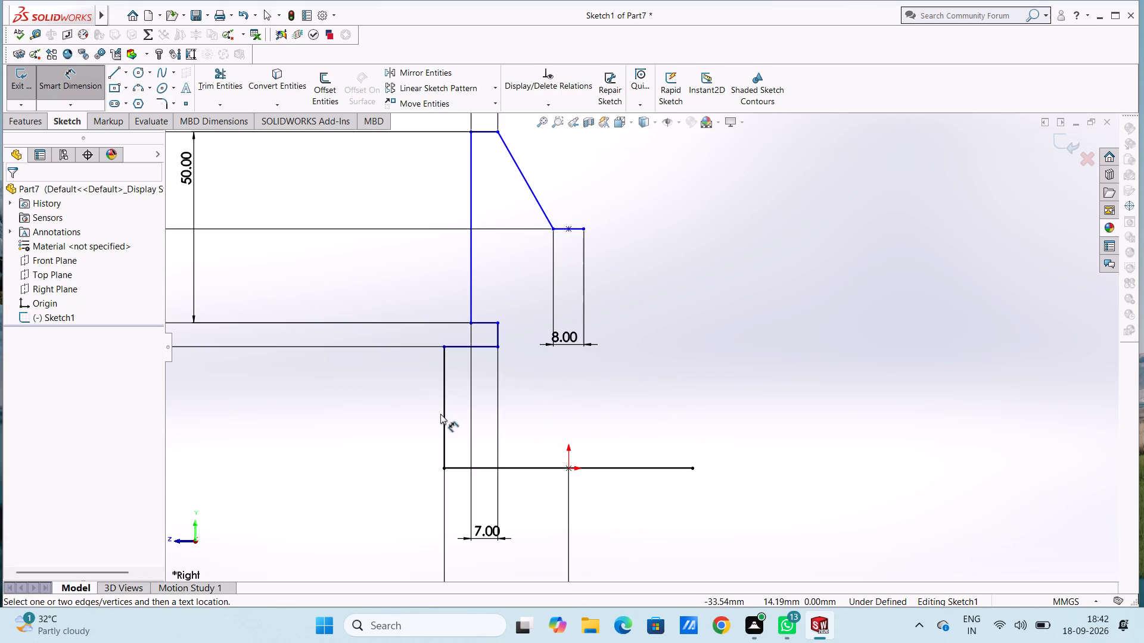
{"action": "left_click", "coordinate": [442, 414]}
{"action": "left_click", "coordinate": [291, 392]}
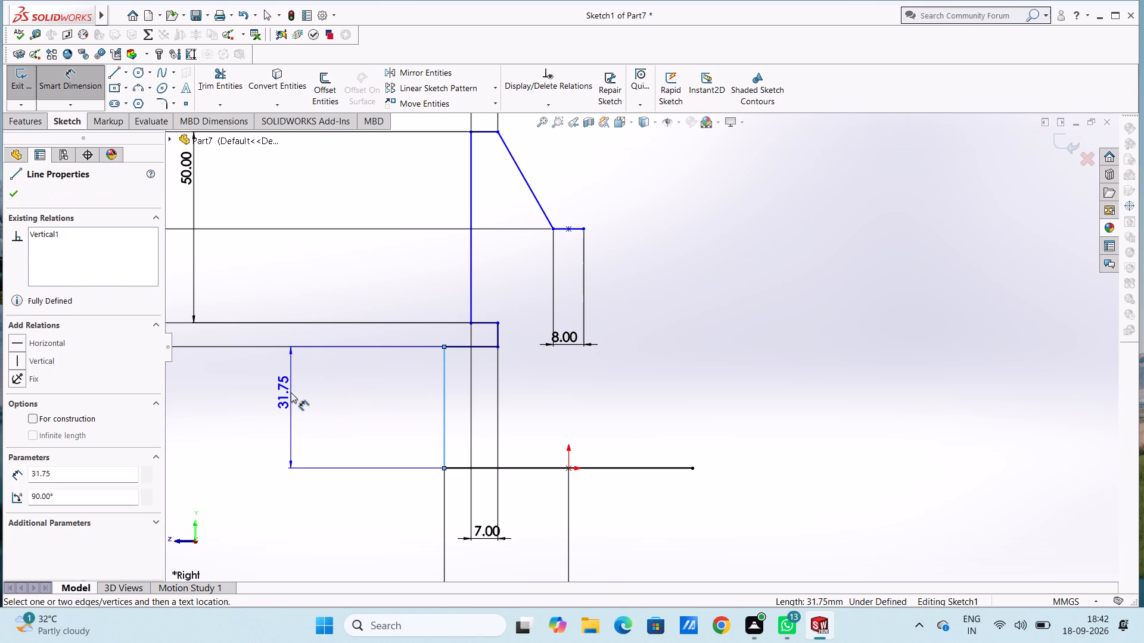
{"action": "left_click", "coordinate": [243, 372]}
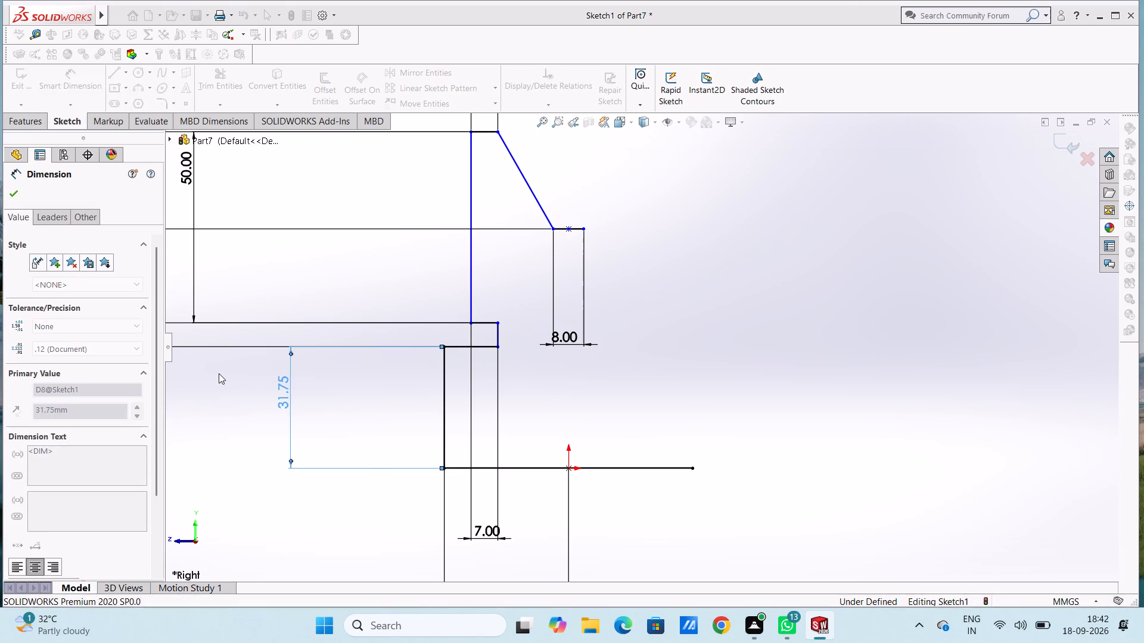
{"action": "left_click", "coordinate": [219, 373]}
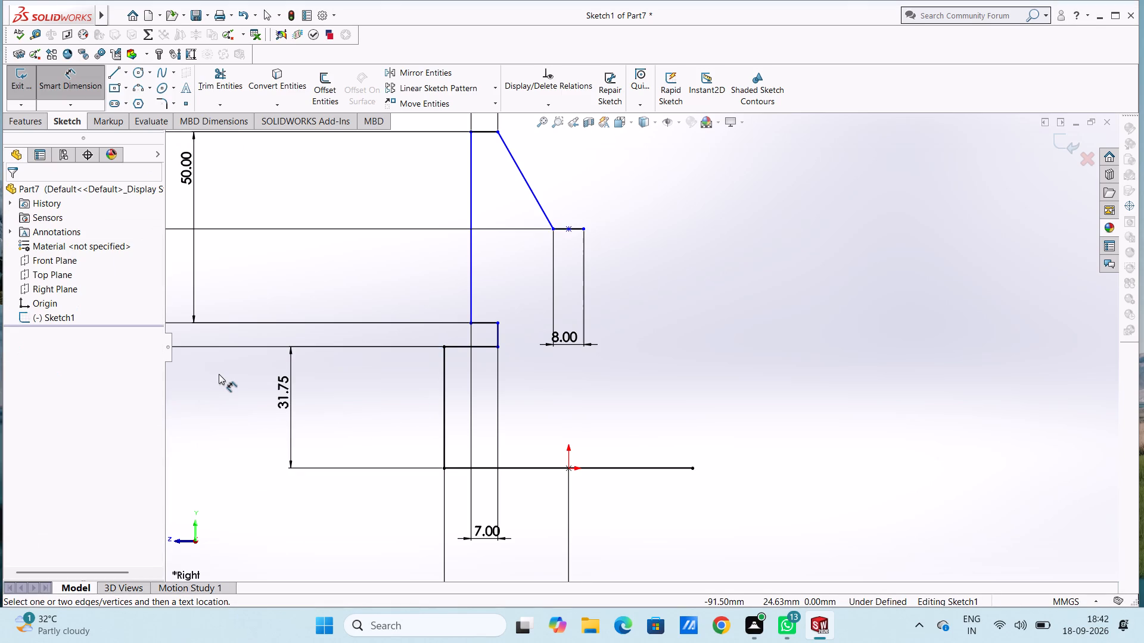
{"action": "scroll", "coordinate": [219, 374], "scroll_direction": "up", "scroll_amount": 1}
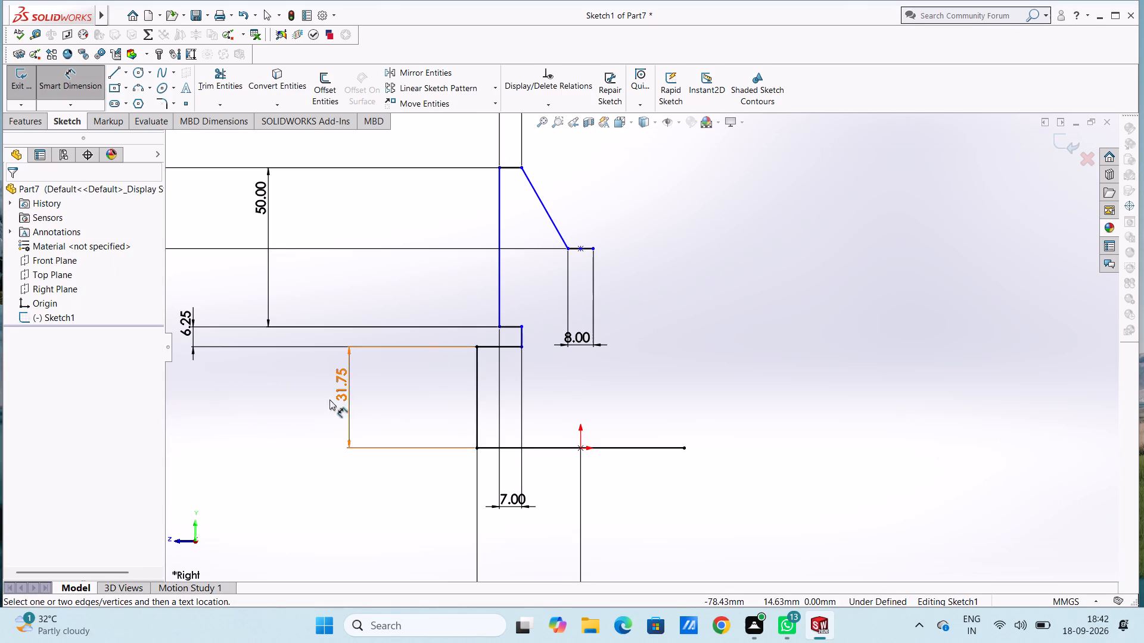
{"action": "left_click", "coordinate": [551, 389]}
{"action": "scroll", "coordinate": [551, 389], "scroll_direction": "up", "scroll_amount": 2}
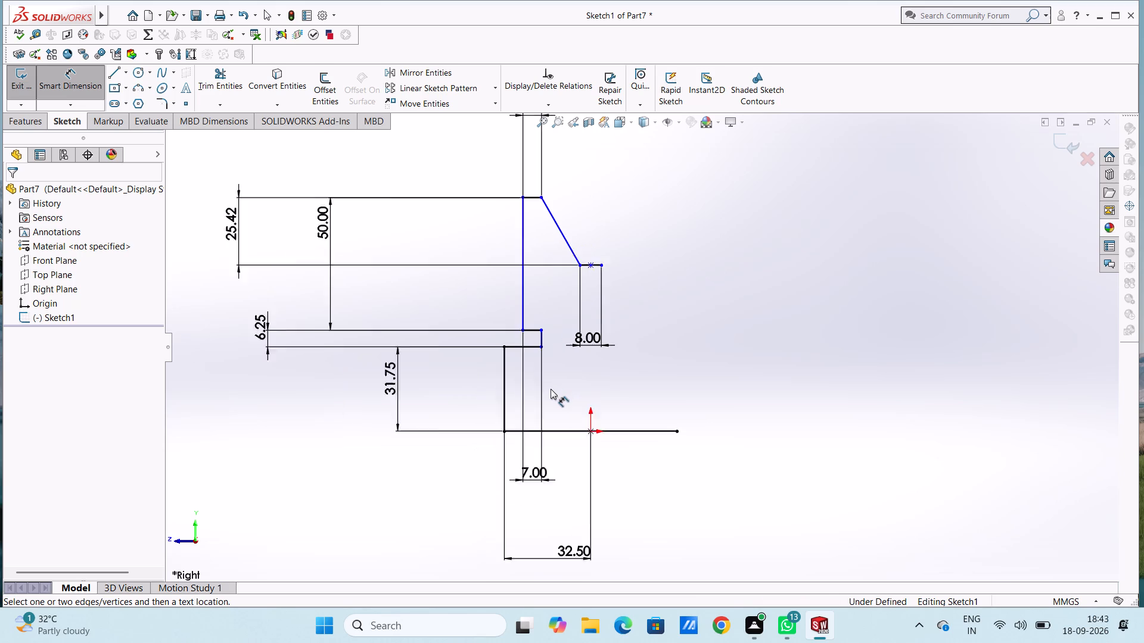
{"action": "scroll", "coordinate": [697, 273], "scroll_direction": "down", "scroll_amount": 1}
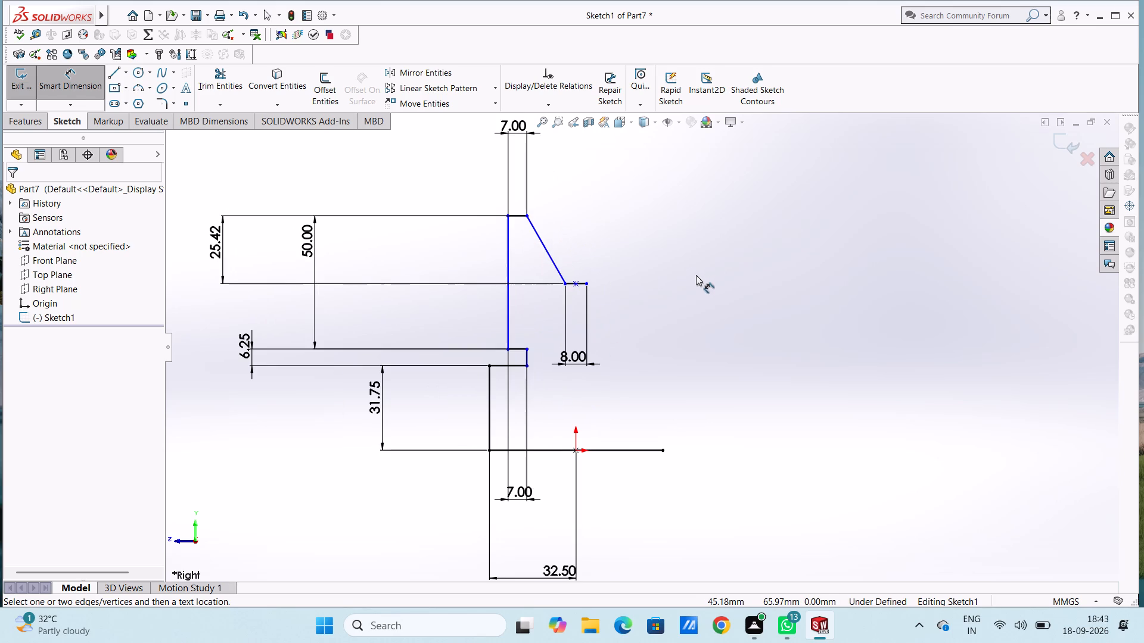
{"action": "key", "text": "Escape"}
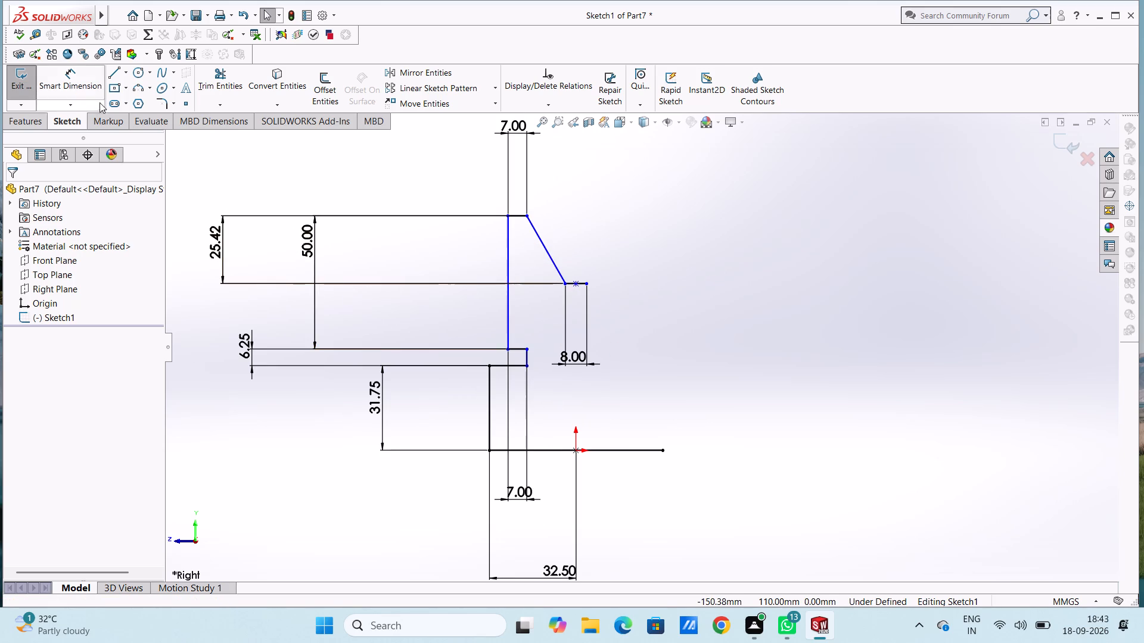
Draw a 31.75 mm vertical line up from the base line's right endpoint, followed by a 14 mm horizontal line inward.
{"action": "left_click", "coordinate": [114, 71]}
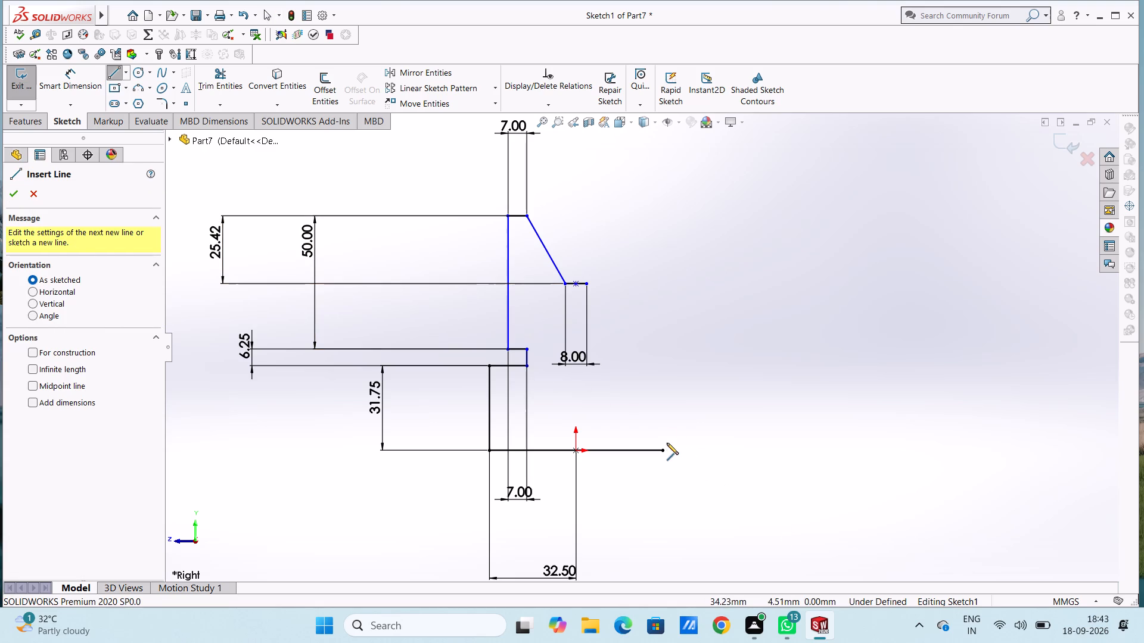
{"action": "left_click", "coordinate": [664, 452]}
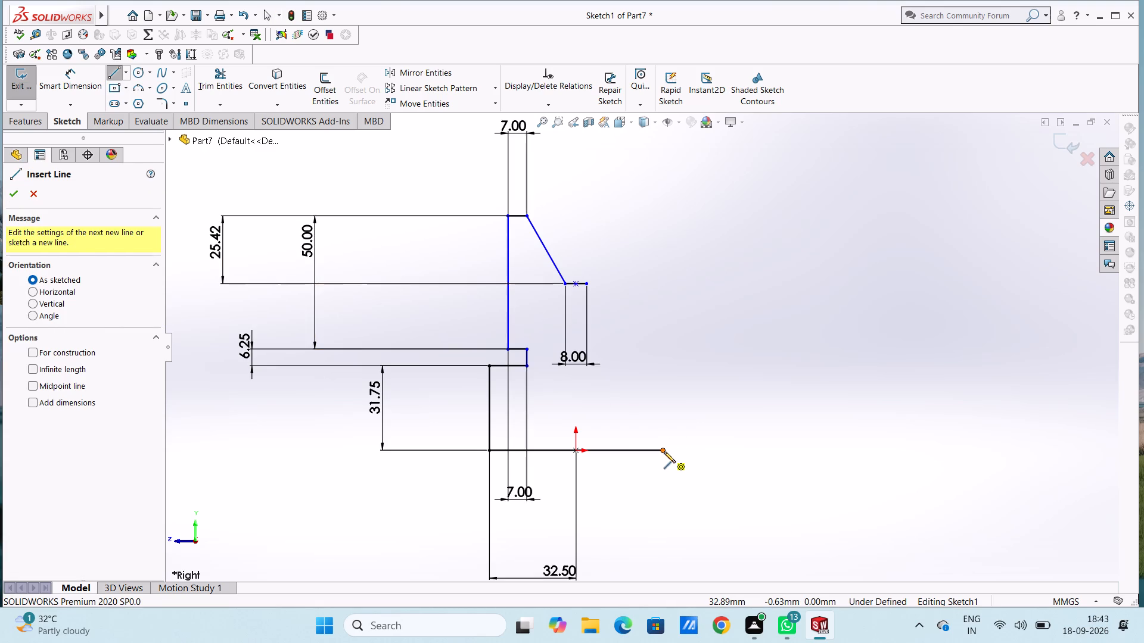
{"action": "left_click", "coordinate": [664, 366]}
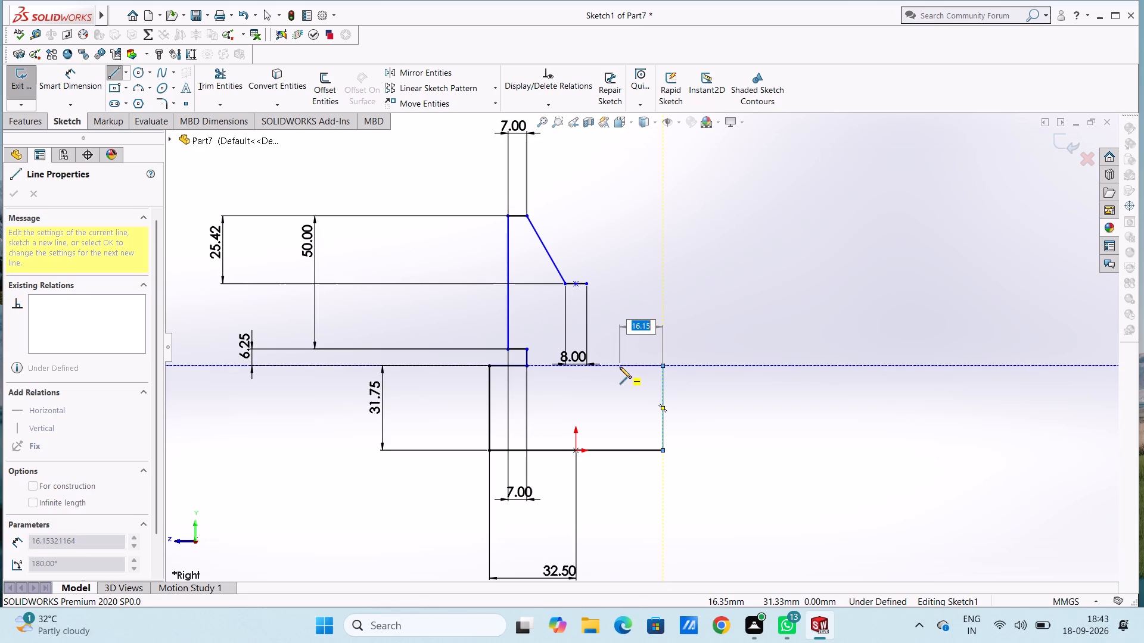
{"action": "type", "text": "14"}
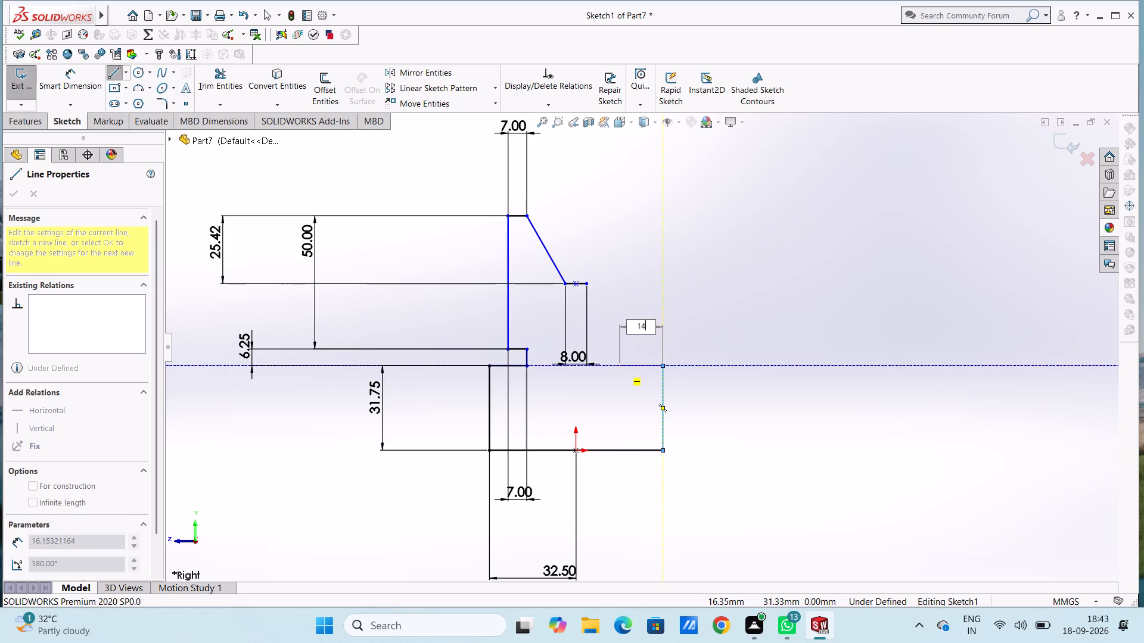
{"action": "key", "text": "Return"}
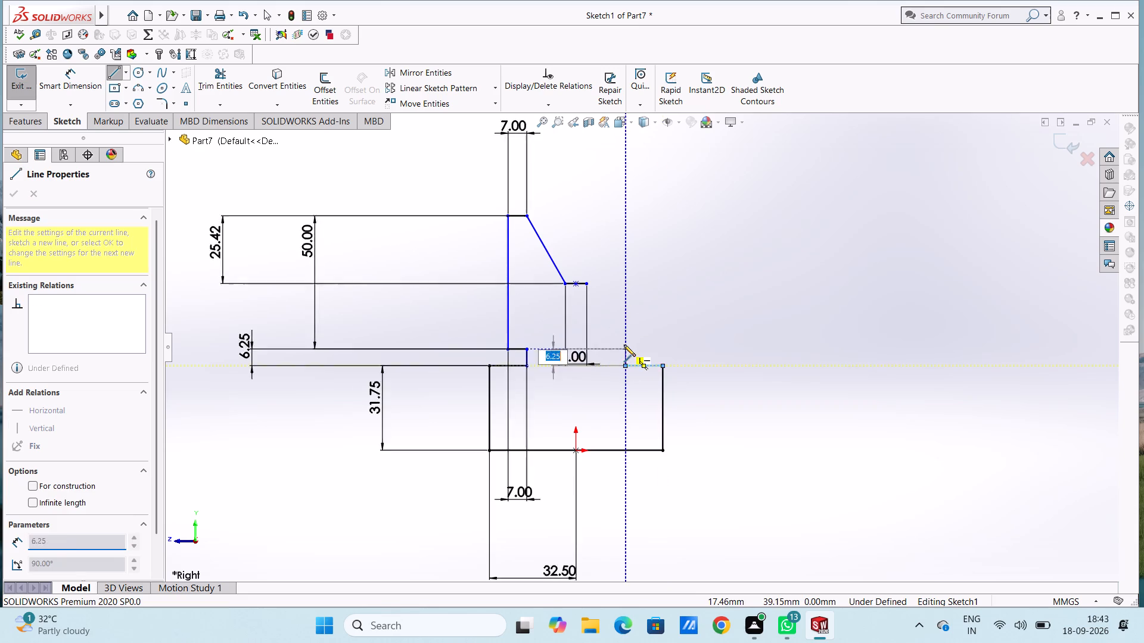
Draw a 6.25 mm vertical line up from the new 14 mm line's inner end, followed by a 7 mm horizontal line back outward.
{"action": "left_click", "coordinate": [625, 349]}
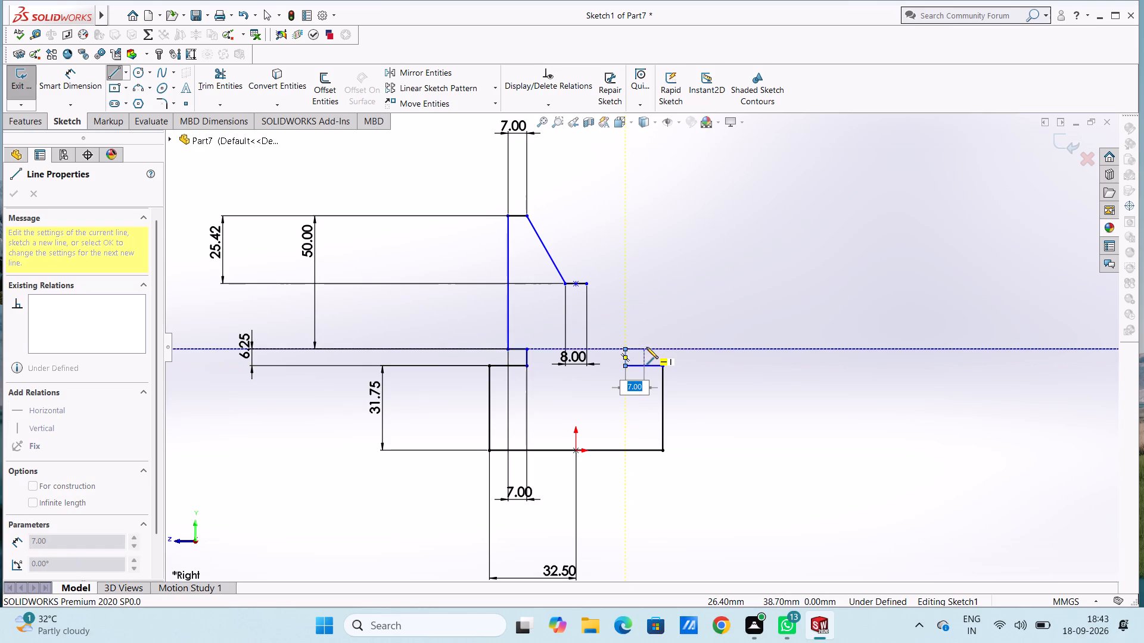
{"action": "left_click", "coordinate": [646, 347]}
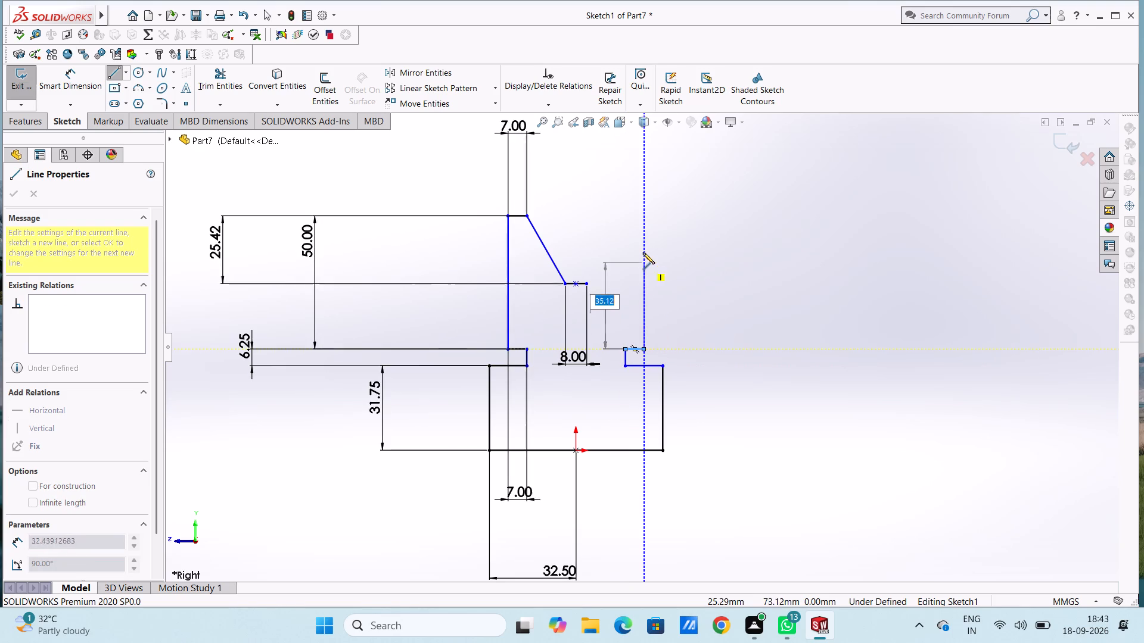
Close the profile's right side with a 50 mm vertical line, a 7 mm inward line and a sloped line to the 8 mm line's endpoint.
{"action": "left_click", "coordinate": [645, 216]}
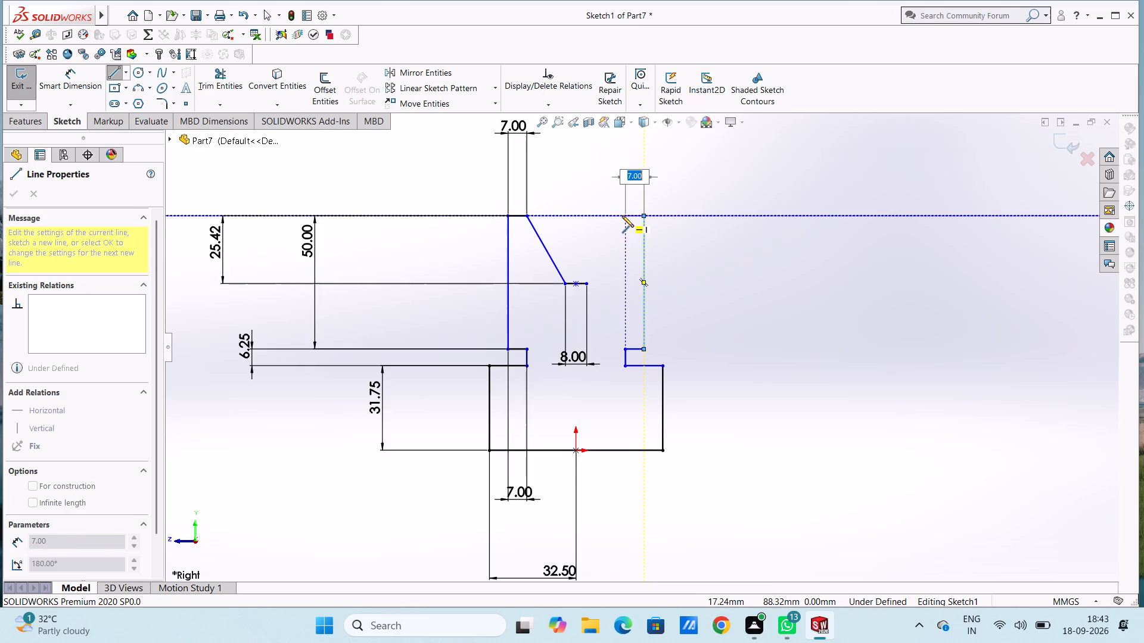
{"action": "left_click", "coordinate": [623, 216]}
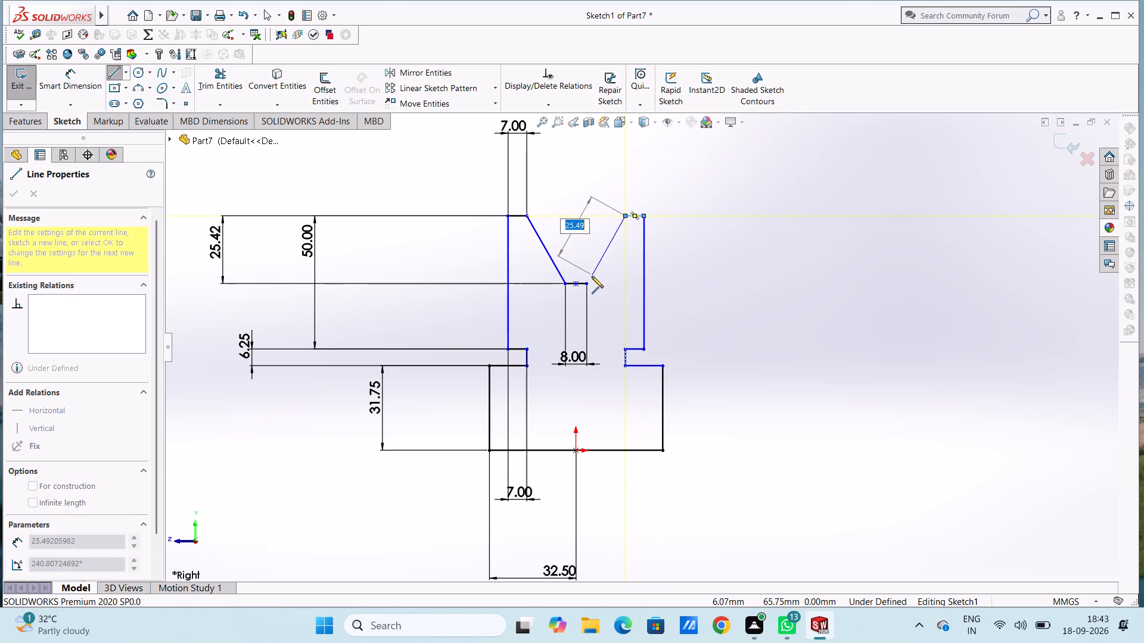
{"action": "left_click", "coordinate": [586, 283]}
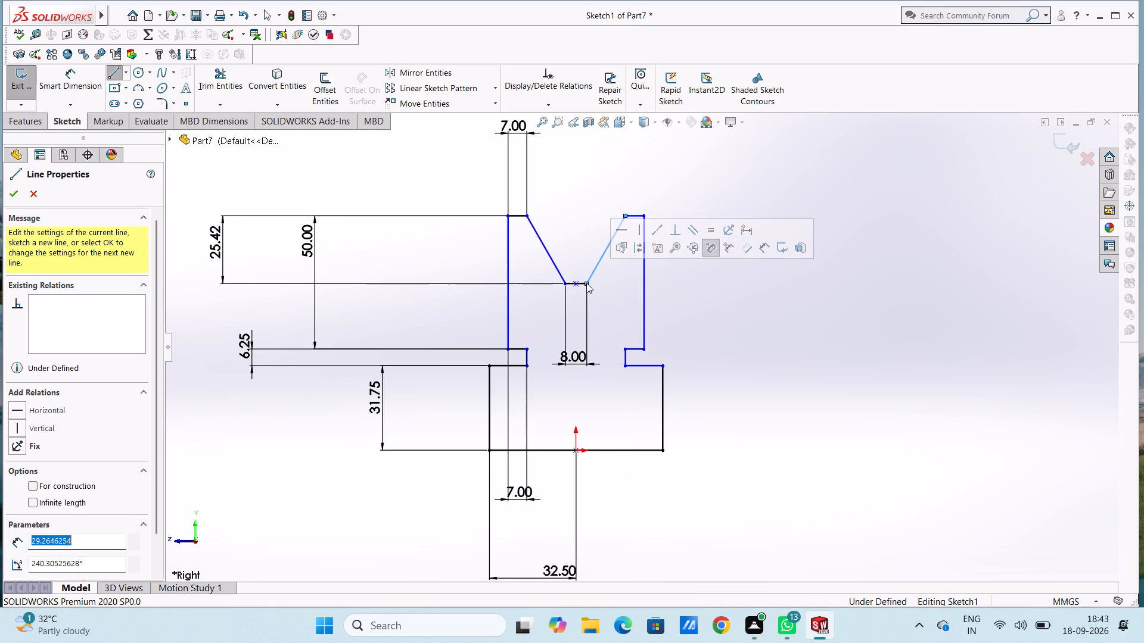
{"action": "key", "text": "Escape"}
{"action": "key", "text": "Escape"}
{"action": "key", "text": "Escape"}
{"action": "key", "text": "Escape"}
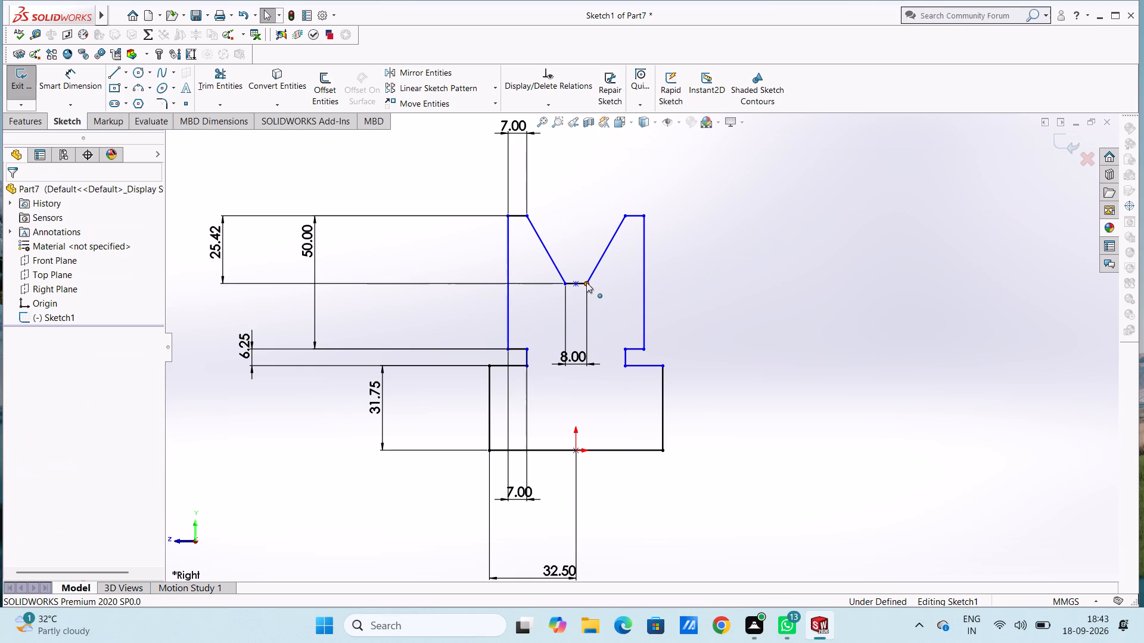
Dimension the vertical height of the sloped line on the right side of the V notch.
{"action": "left_click", "coordinate": [64, 86]}
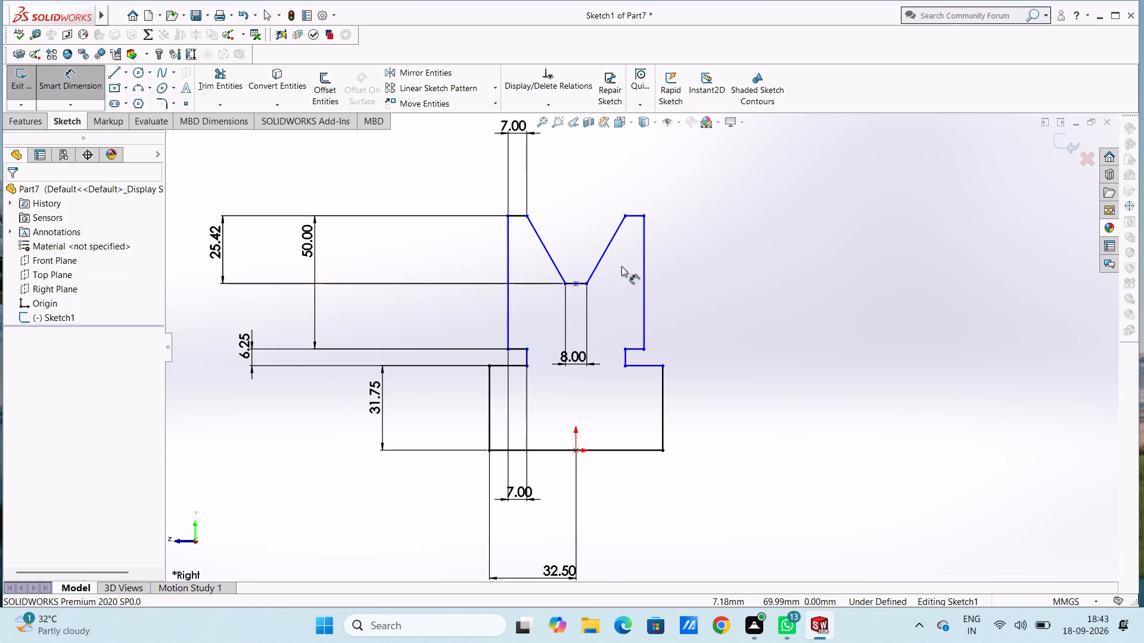
{"action": "left_click", "coordinate": [612, 236]}
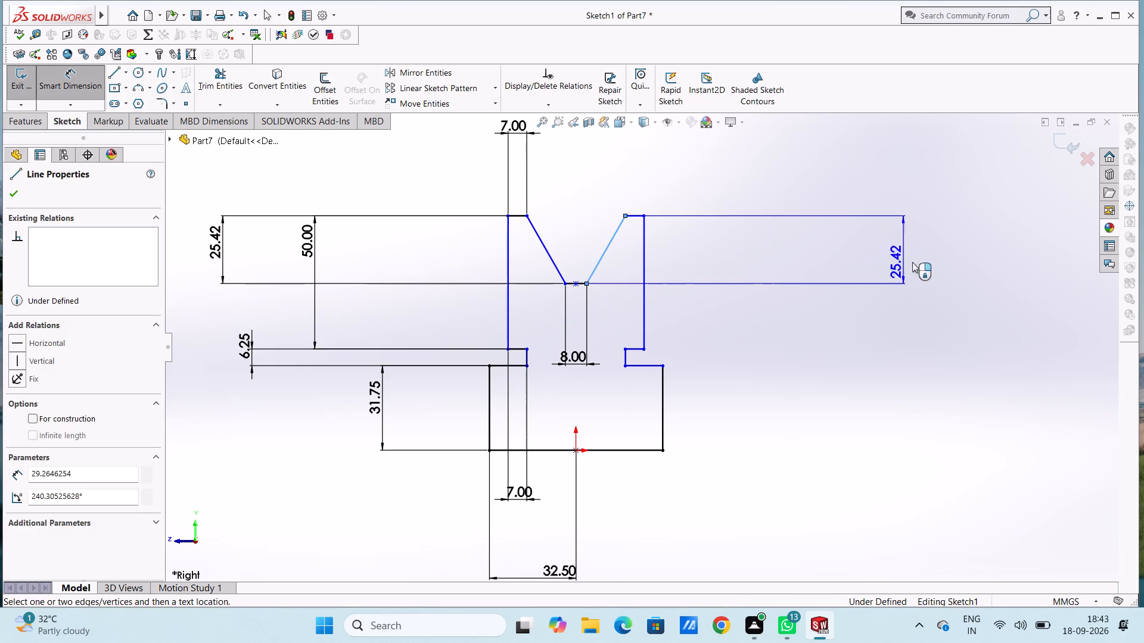
{"action": "left_click", "coordinate": [978, 263]}
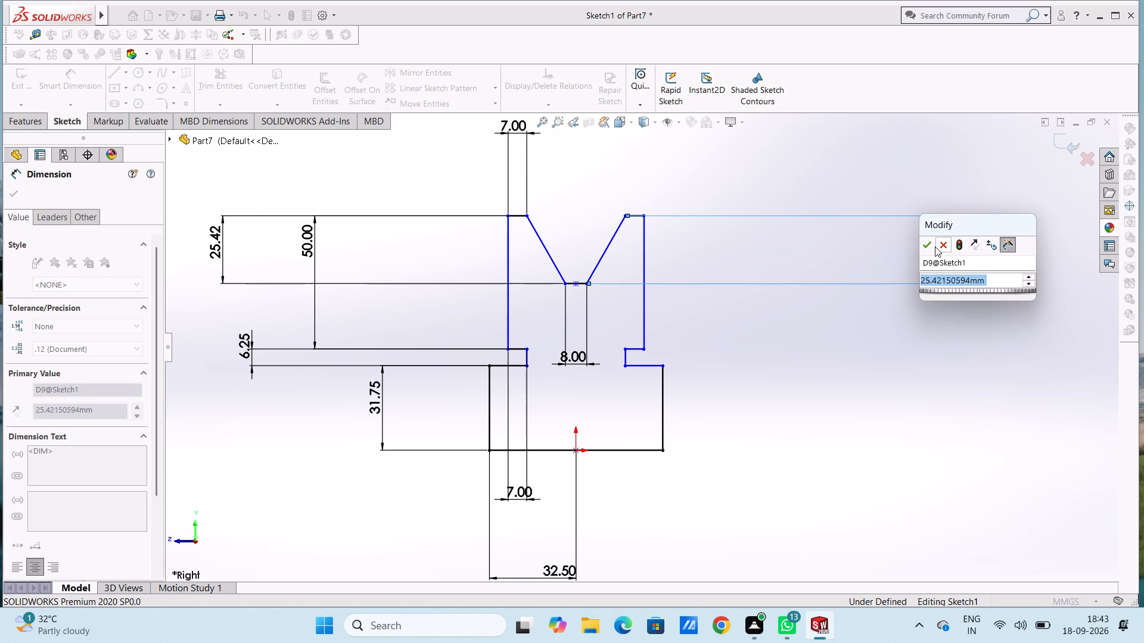
{"action": "left_click", "coordinate": [931, 246]}
{"action": "left_click", "coordinate": [899, 193]}
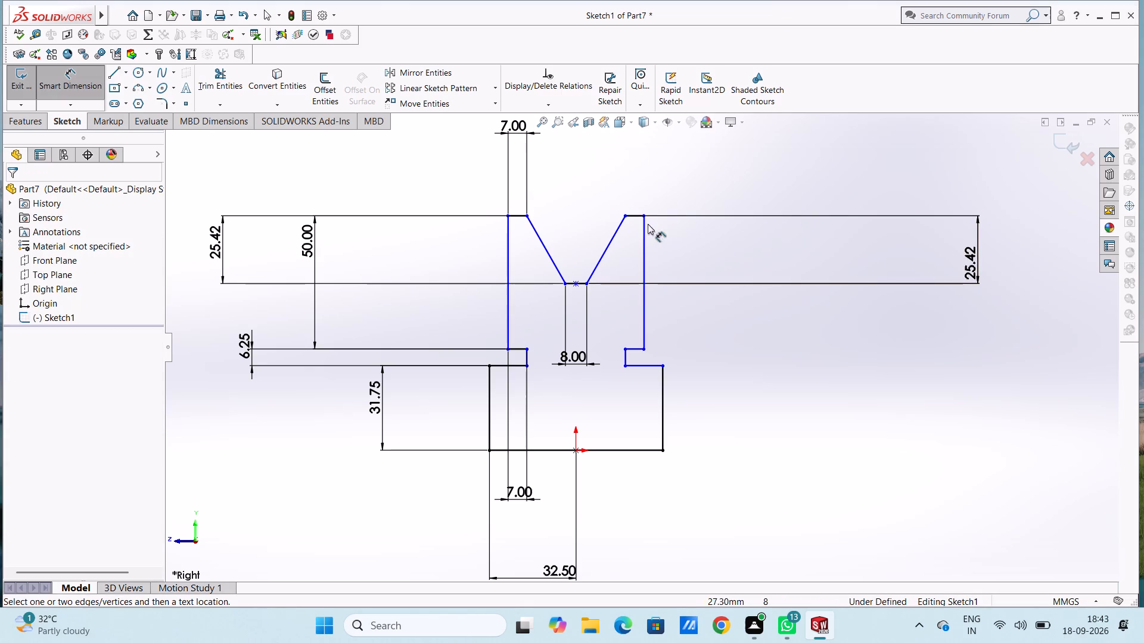
Dimension the length of the short horizontal line at the top of the profile's right arm.
{"action": "left_click", "coordinate": [639, 217]}
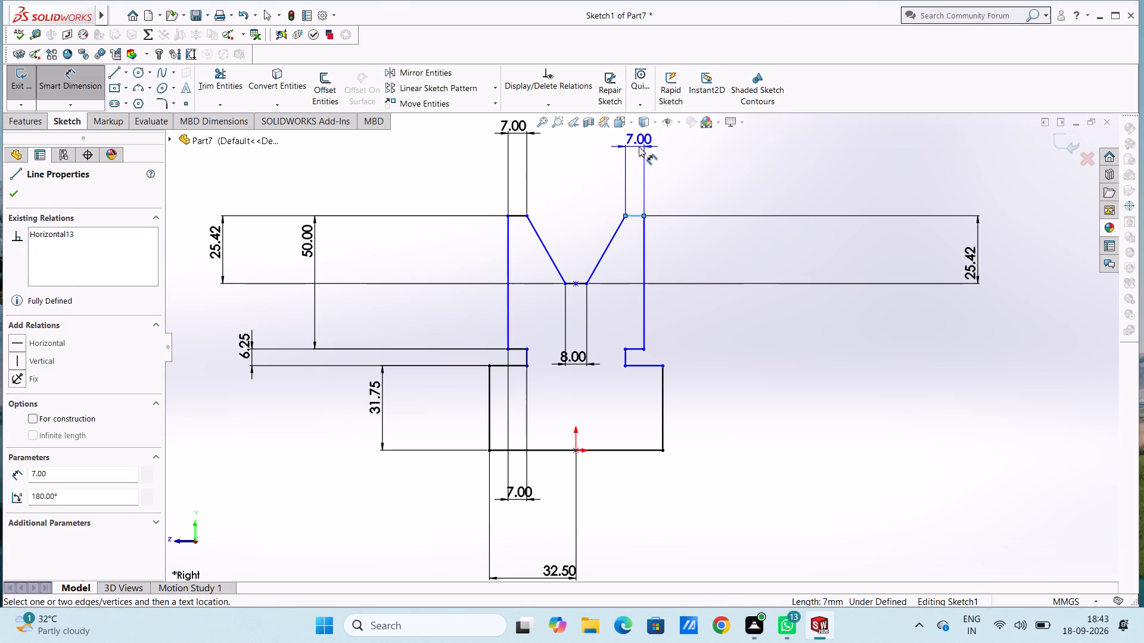
{"action": "left_click", "coordinate": [639, 146]}
{"action": "left_click", "coordinate": [589, 128]}
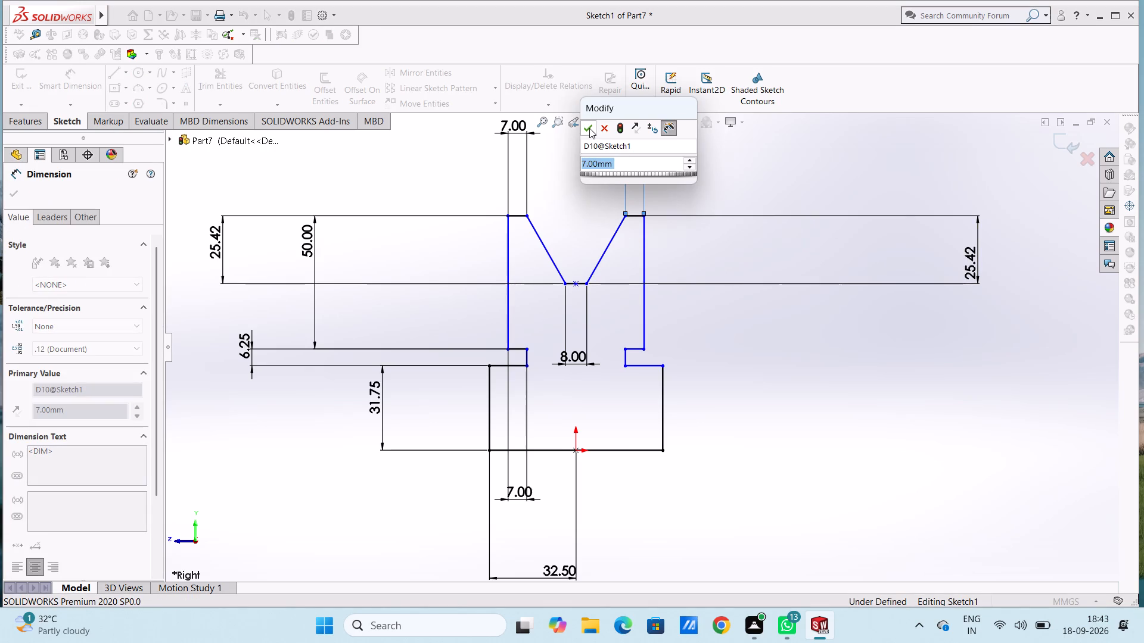
{"action": "left_click", "coordinate": [586, 191]}
Dimension the height of the long outer vertical line on the profile's right arm.
{"action": "left_click", "coordinate": [646, 245]}
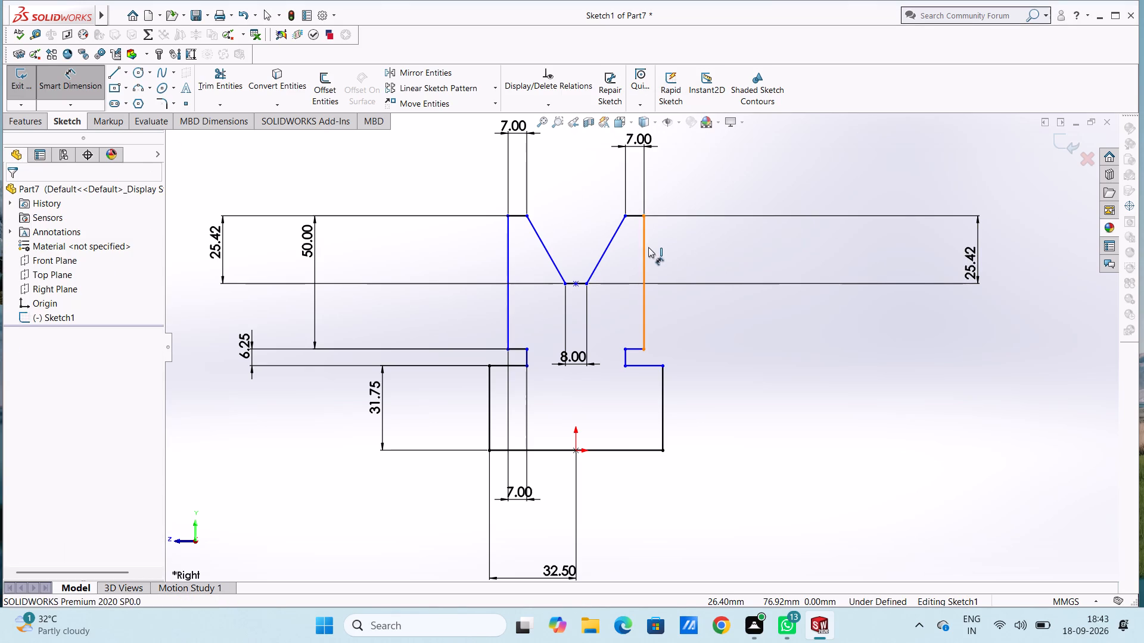
{"action": "left_click", "coordinate": [1000, 248]}
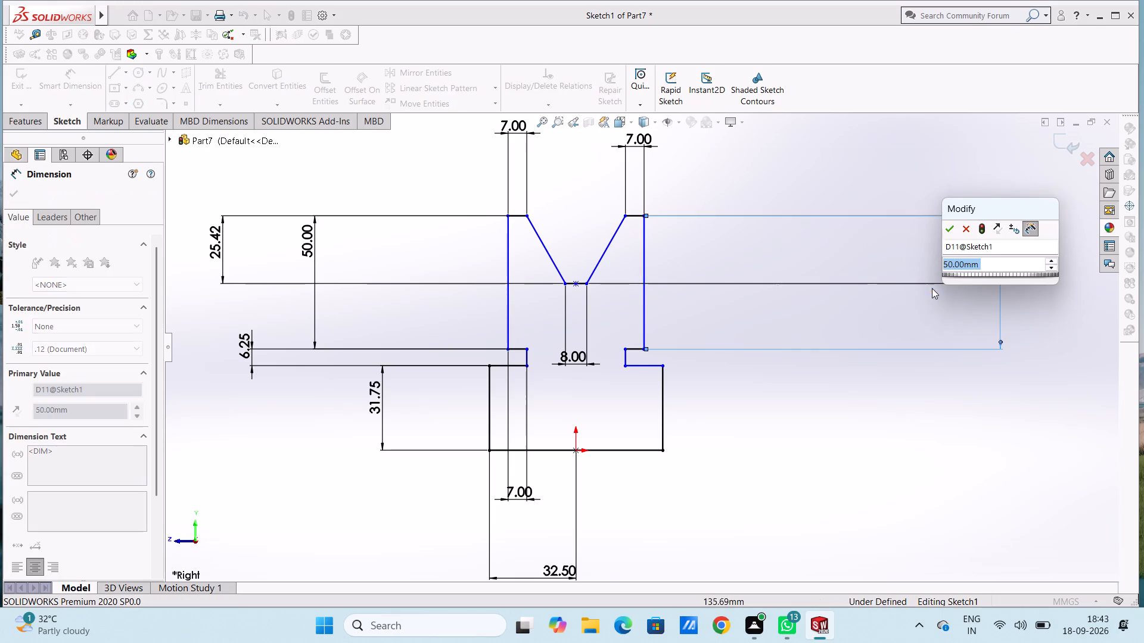
{"action": "left_click", "coordinate": [950, 226]}
{"action": "left_click", "coordinate": [818, 179]}
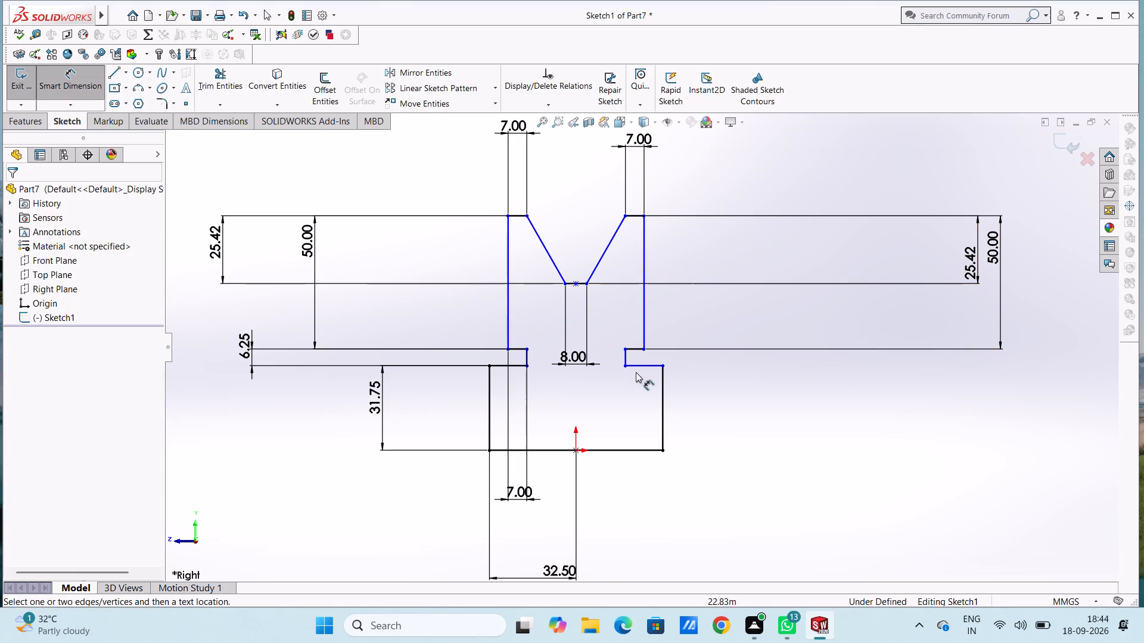
Dimension the height of the short vertical line in the neck on the profile's right side.
{"action": "left_click", "coordinate": [625, 360]}
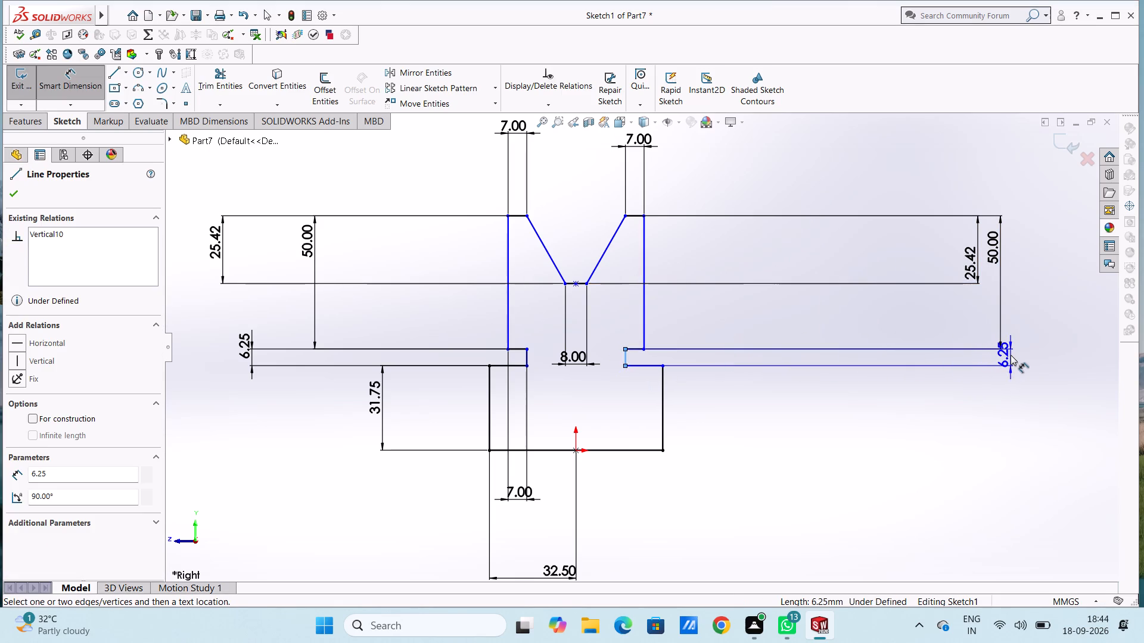
{"action": "left_click", "coordinate": [1016, 355]}
{"action": "left_click", "coordinate": [966, 334]}
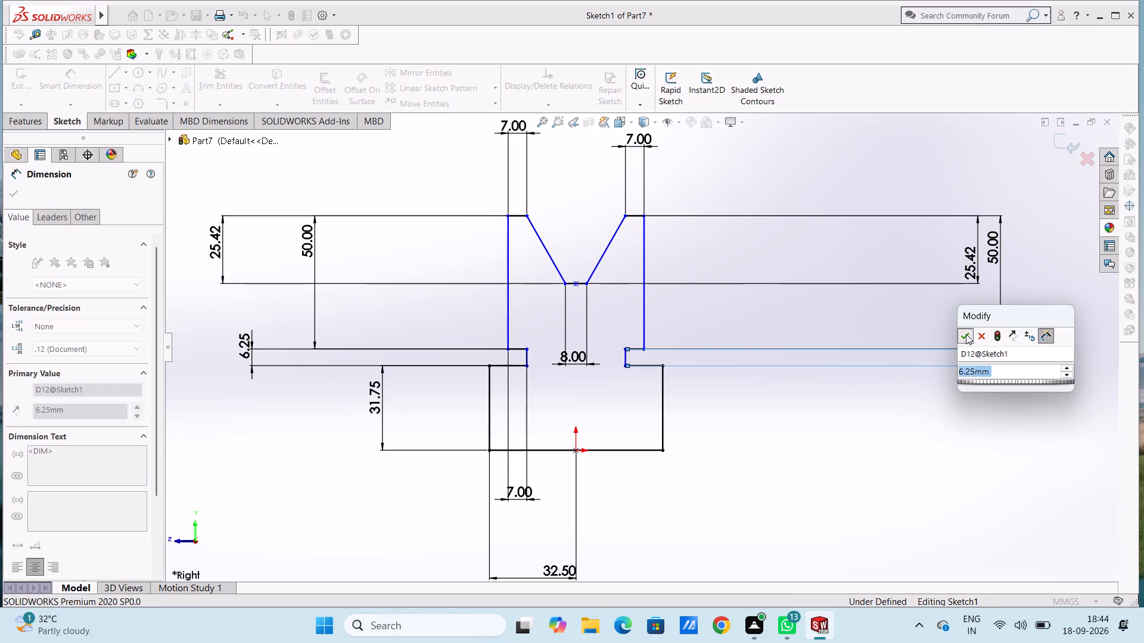
{"action": "left_click", "coordinate": [938, 329]}
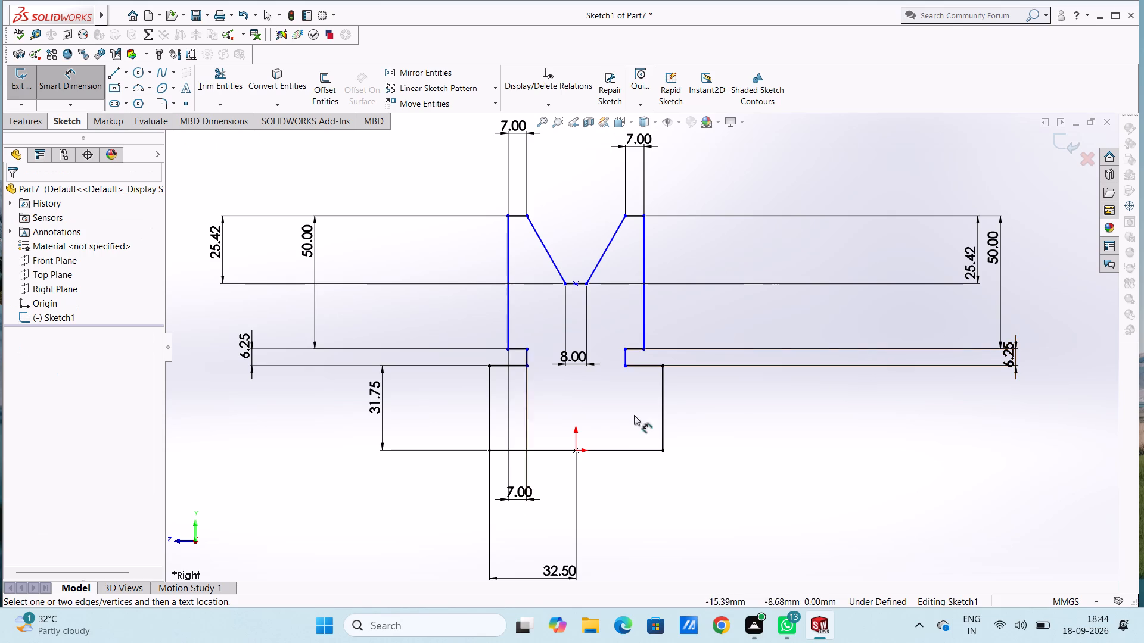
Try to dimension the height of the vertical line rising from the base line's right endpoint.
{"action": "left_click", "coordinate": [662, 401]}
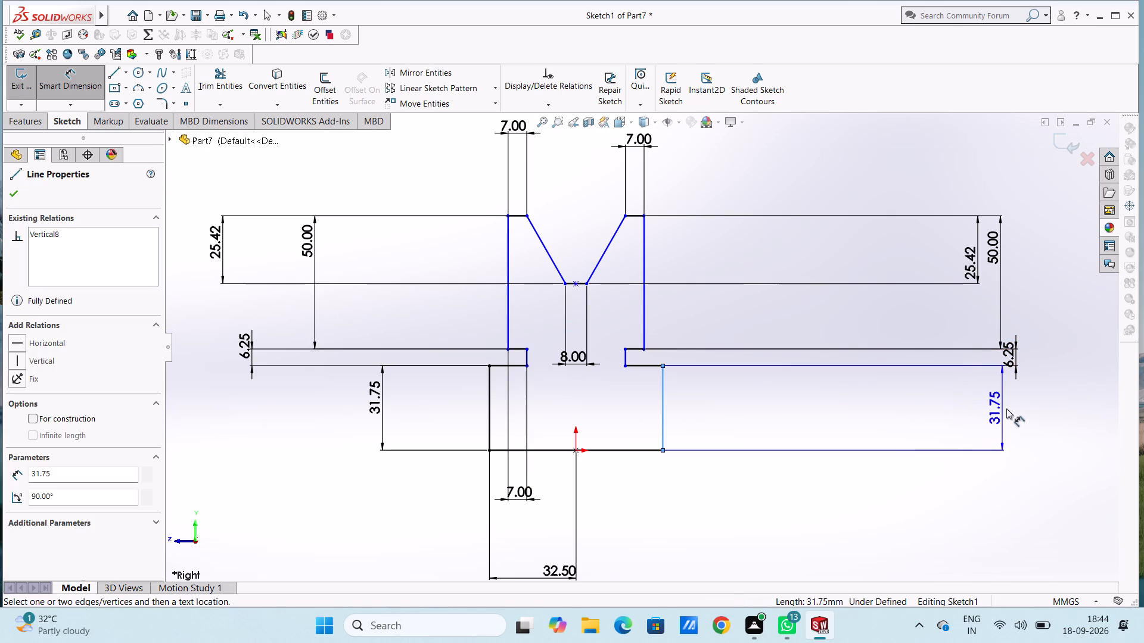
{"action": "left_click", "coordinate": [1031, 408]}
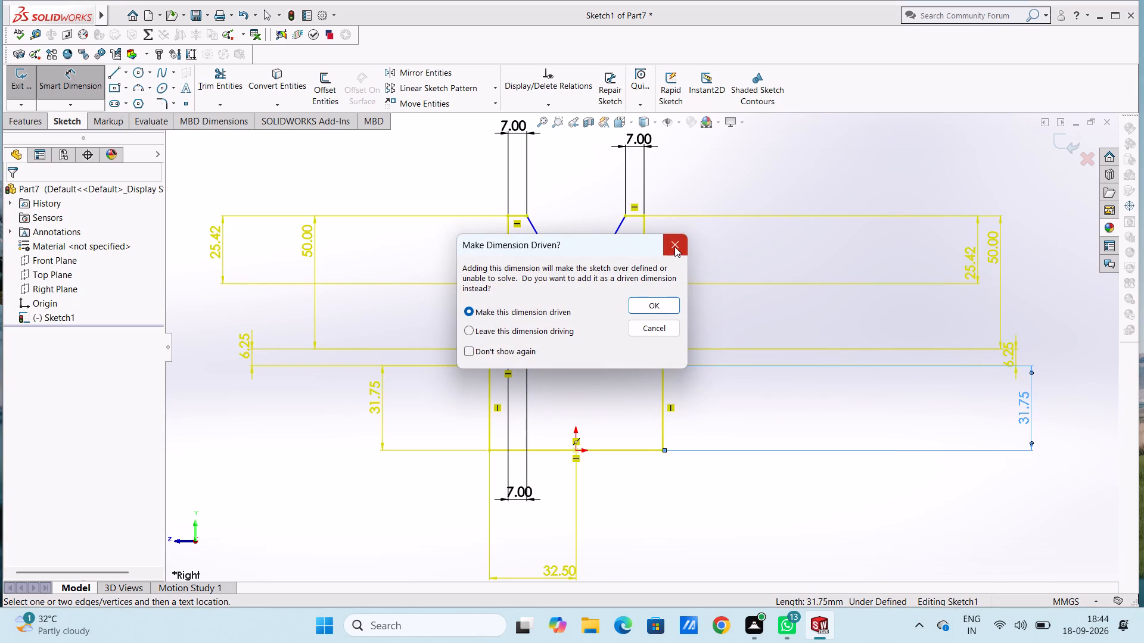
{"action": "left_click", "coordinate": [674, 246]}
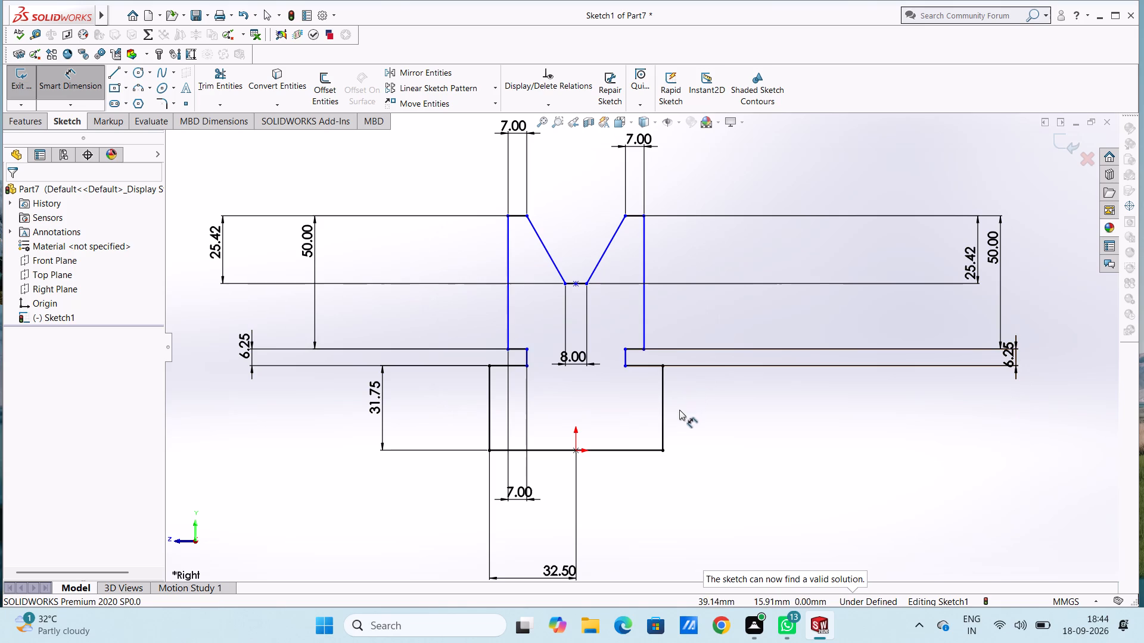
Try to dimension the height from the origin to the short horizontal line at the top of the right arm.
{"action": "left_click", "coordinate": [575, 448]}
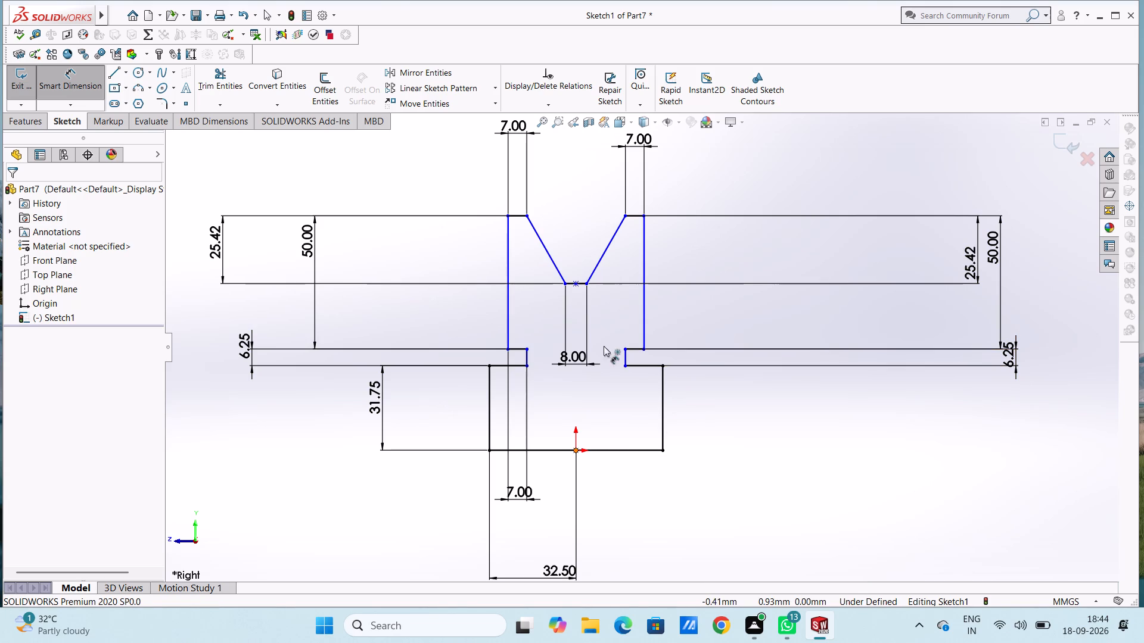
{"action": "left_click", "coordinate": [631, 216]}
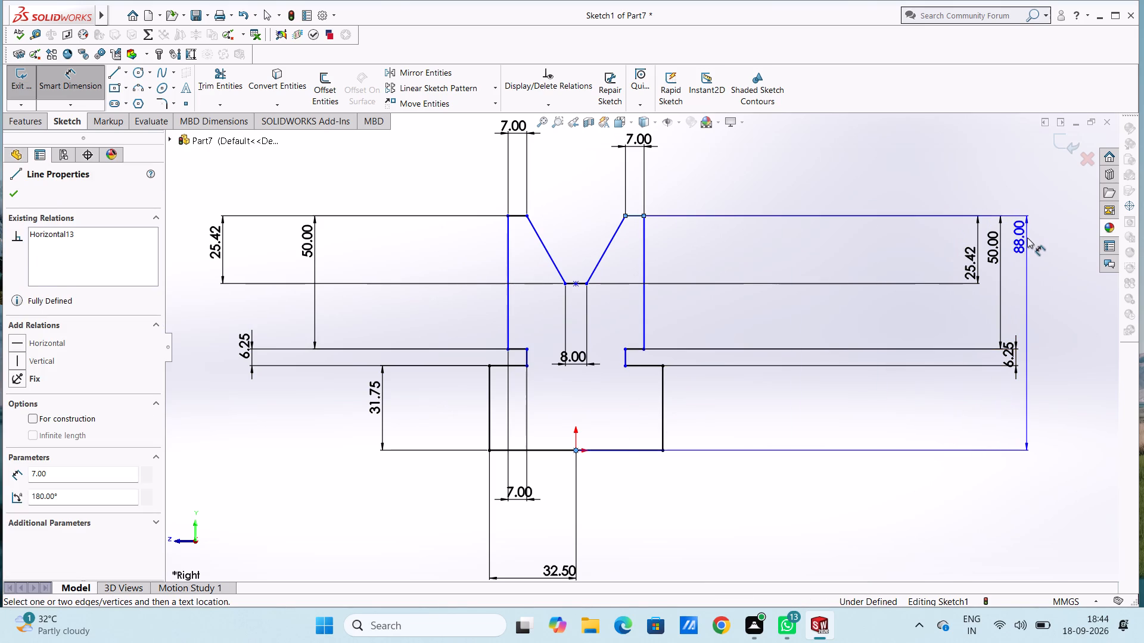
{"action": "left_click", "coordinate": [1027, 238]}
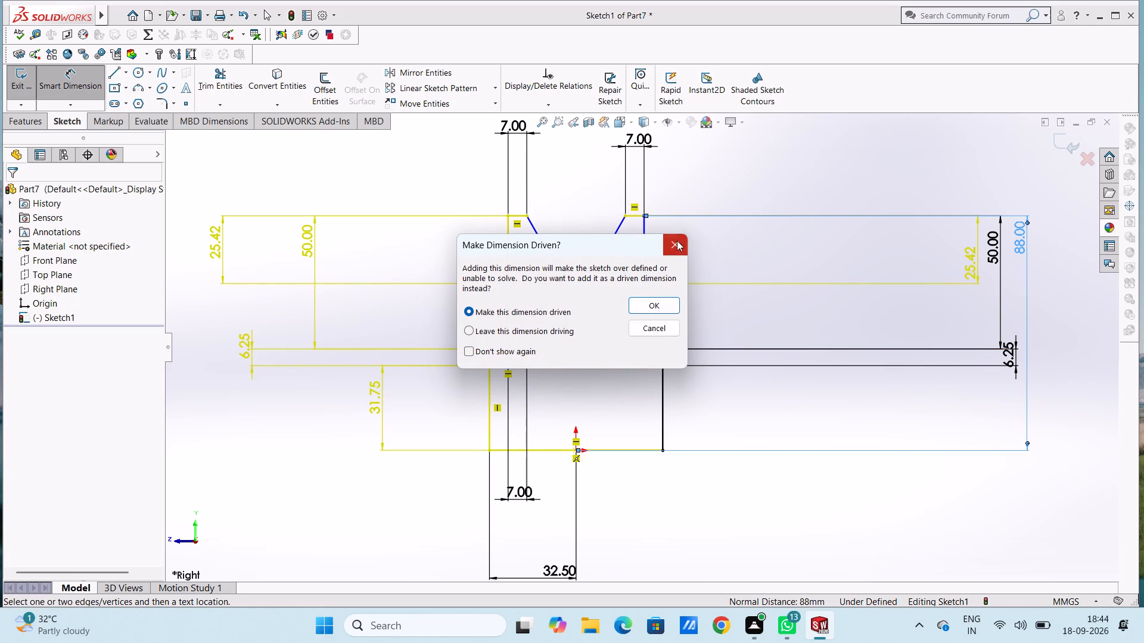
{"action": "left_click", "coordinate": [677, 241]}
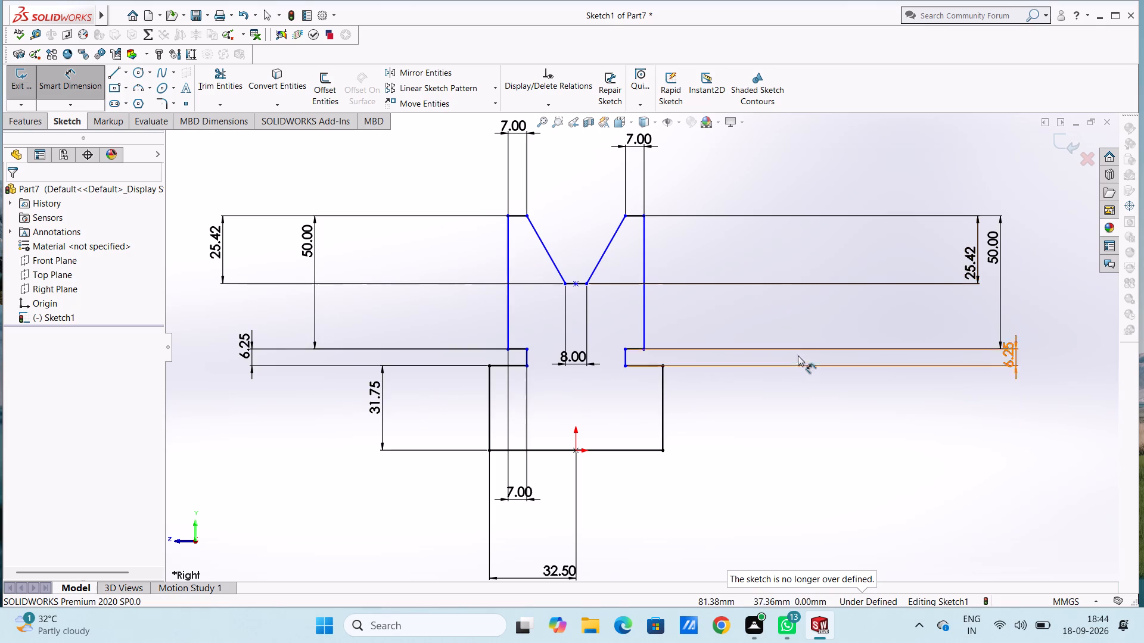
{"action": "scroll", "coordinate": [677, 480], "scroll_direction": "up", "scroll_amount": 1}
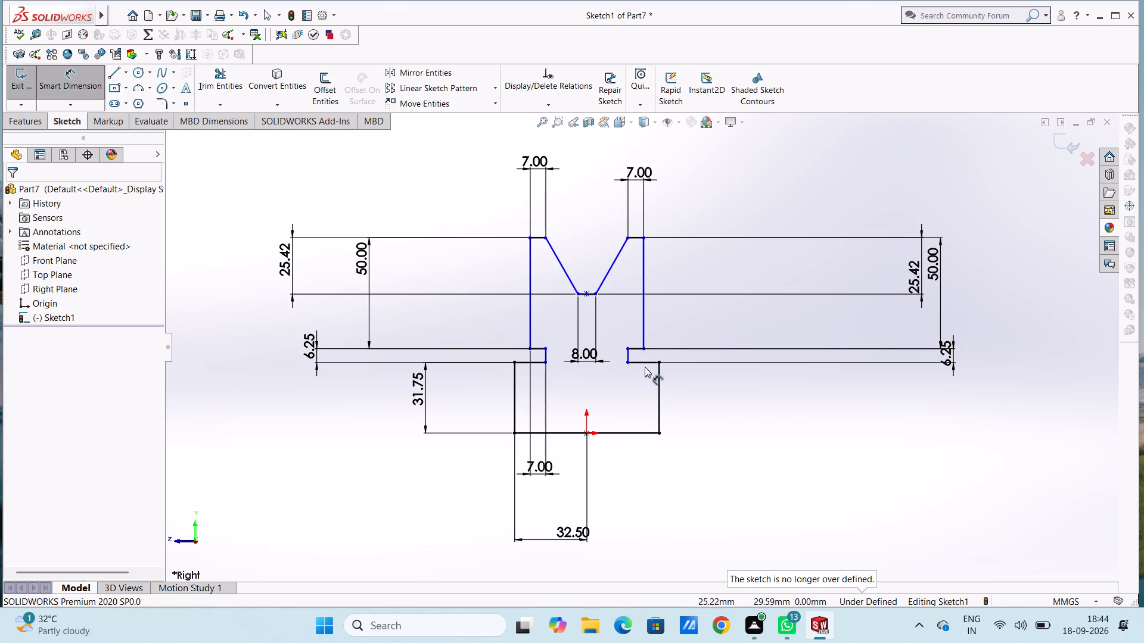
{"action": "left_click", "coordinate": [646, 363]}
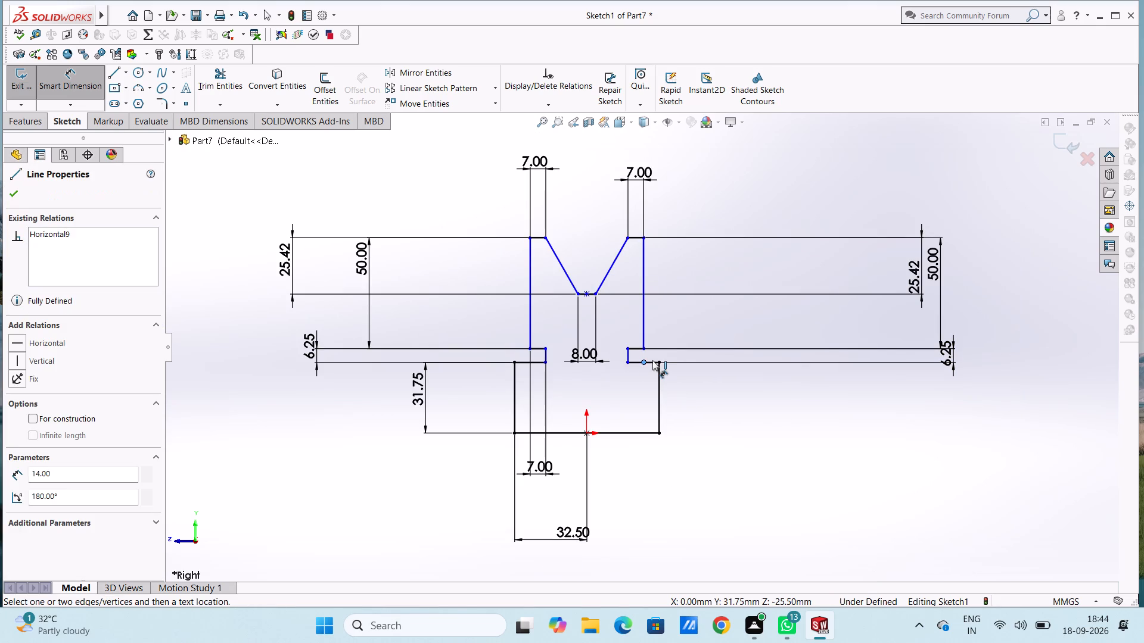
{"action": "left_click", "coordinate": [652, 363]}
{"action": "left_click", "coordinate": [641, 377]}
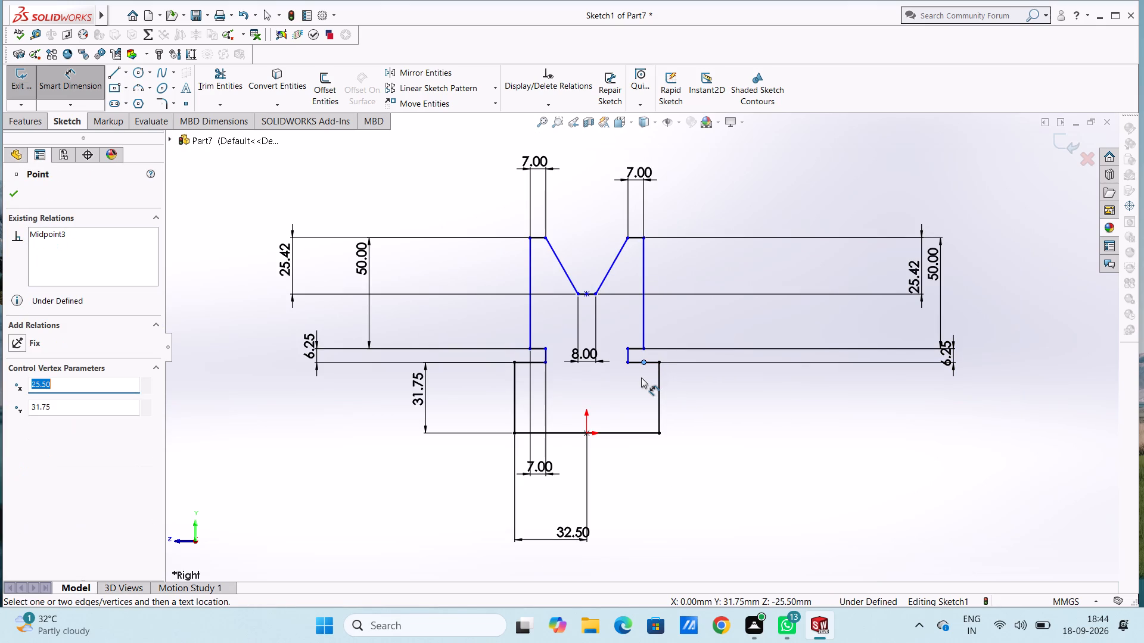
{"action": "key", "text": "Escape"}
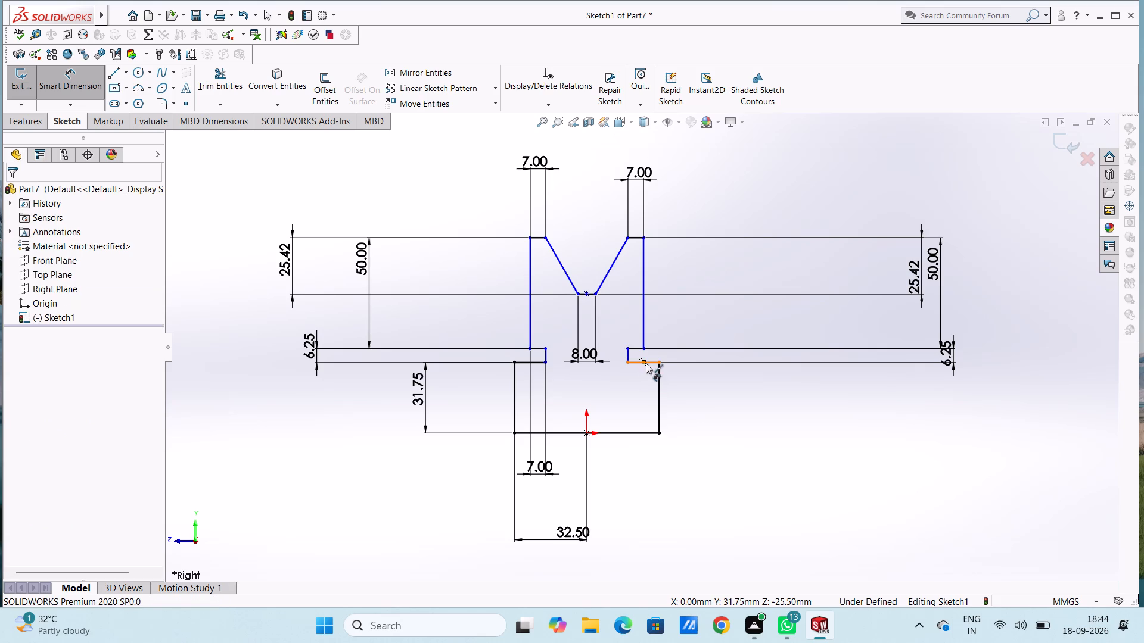
Dimension the length of the horizontal shoulder line on the right side of the base block.
{"action": "left_click", "coordinate": [653, 362]}
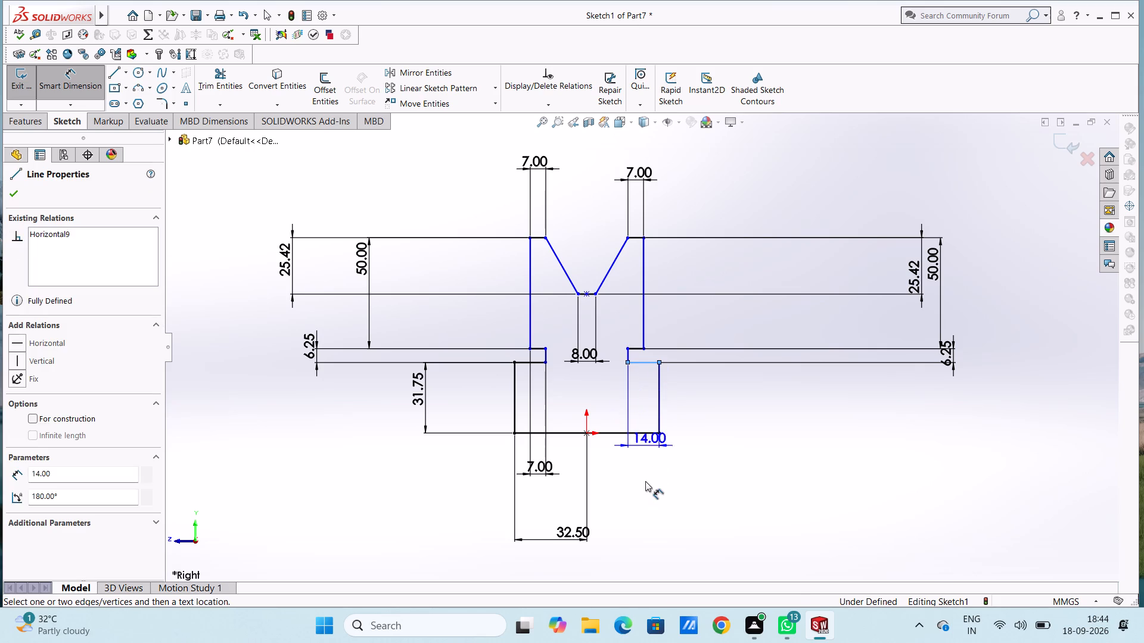
{"action": "left_click", "coordinate": [643, 527]}
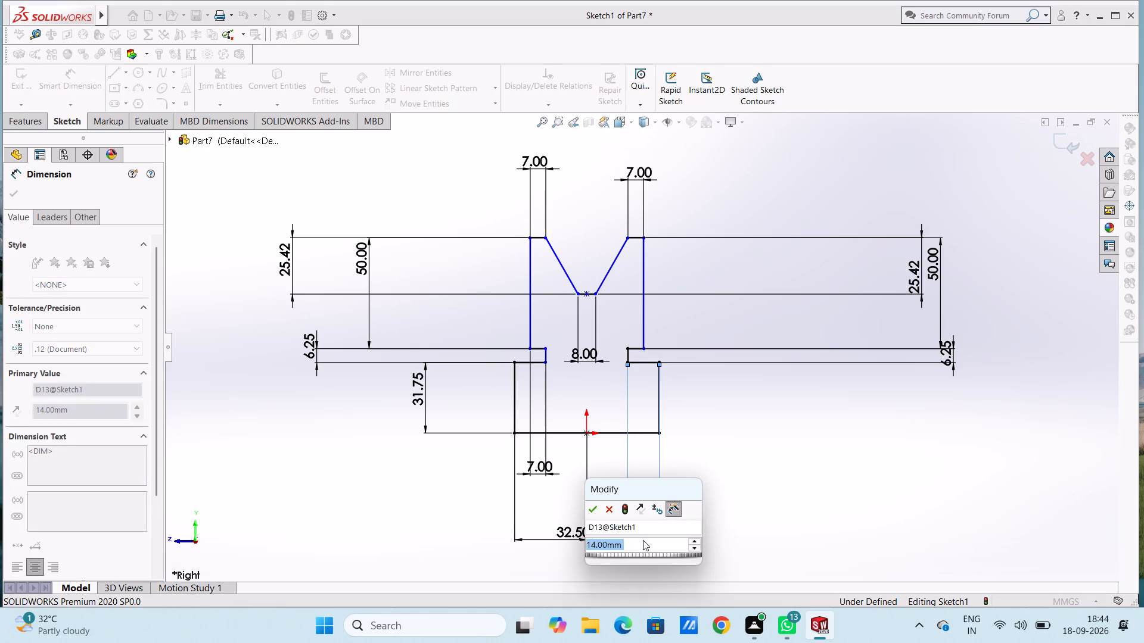
{"action": "left_click", "coordinate": [593, 507]}
{"action": "left_click", "coordinate": [456, 503]}
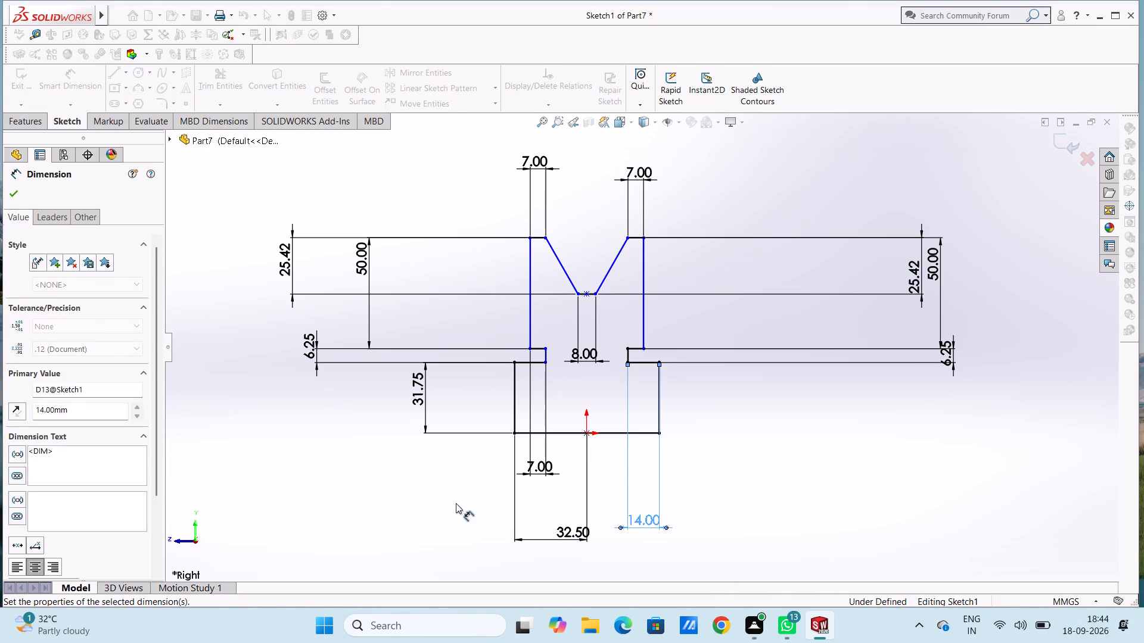
Dimension the length of the matching horizontal shoulder line on the left side of the base block.
{"action": "left_click", "coordinate": [525, 360]}
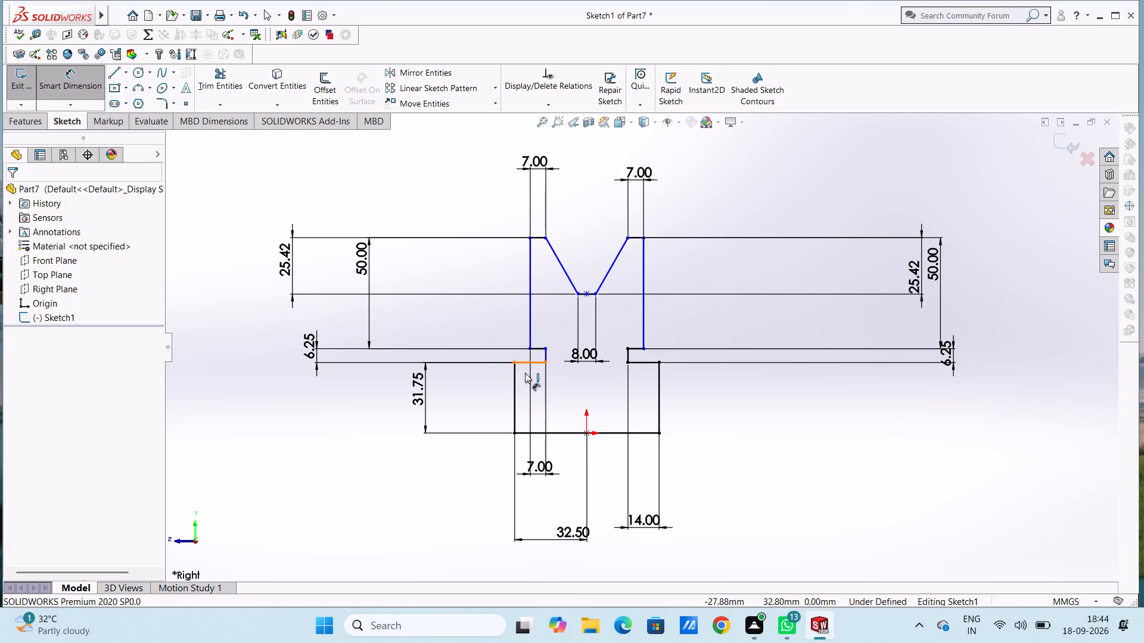
{"action": "left_click", "coordinate": [508, 529]}
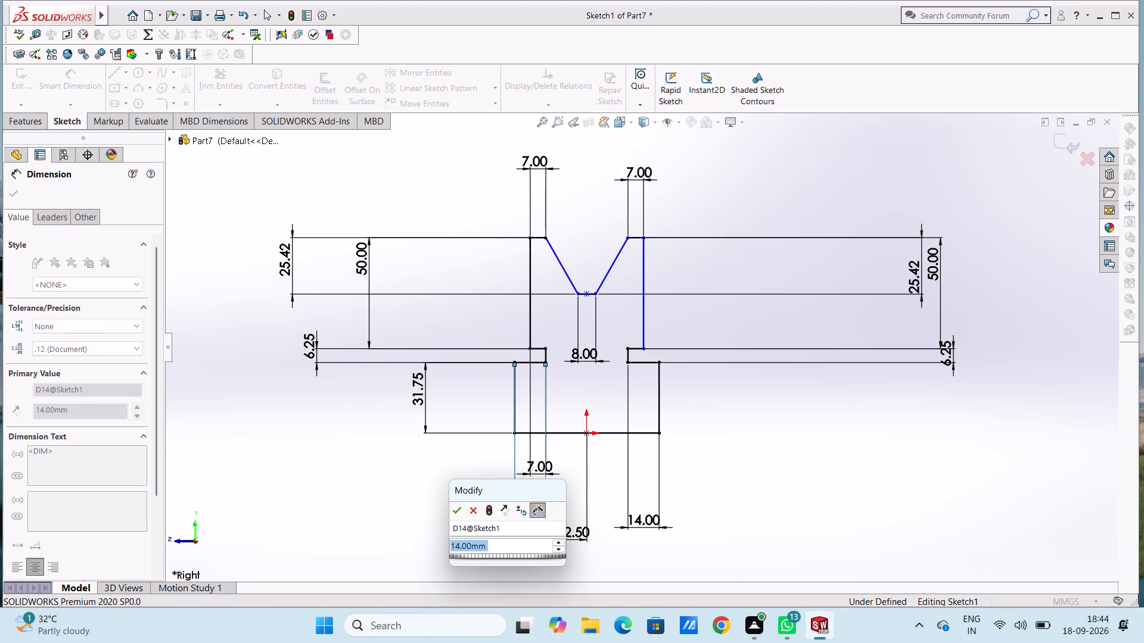
{"action": "left_click", "coordinate": [458, 514]}
{"action": "left_click", "coordinate": [427, 488]}
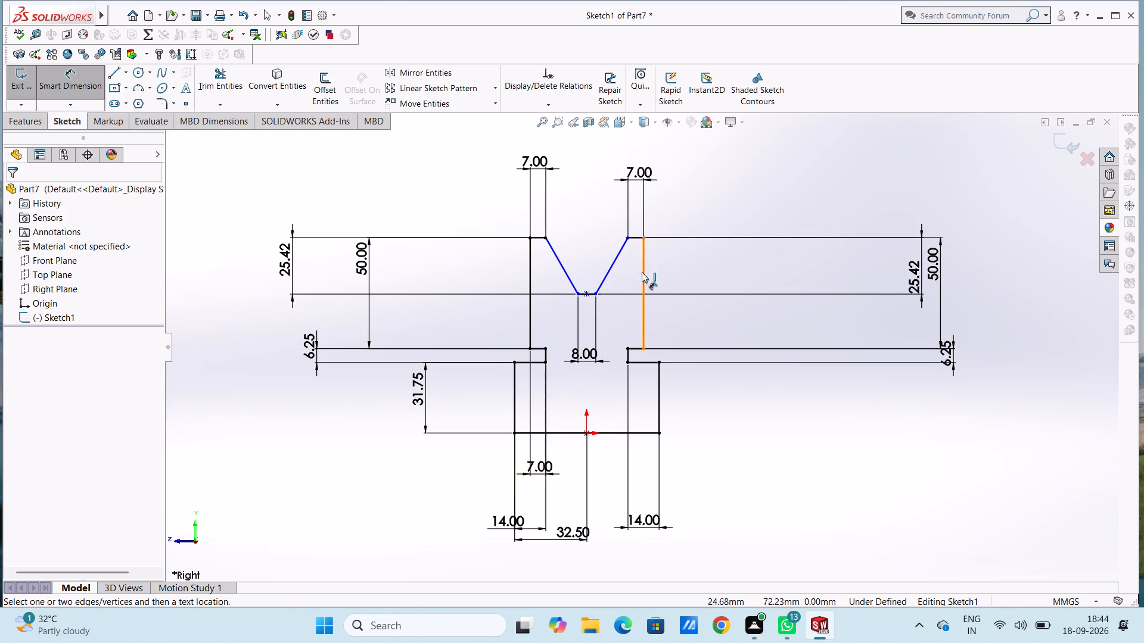
Dimension the horizontal distance from the midpoint of the V notch's bottom line to the right arm's outer vertical line.
{"action": "left_click", "coordinate": [586, 292]}
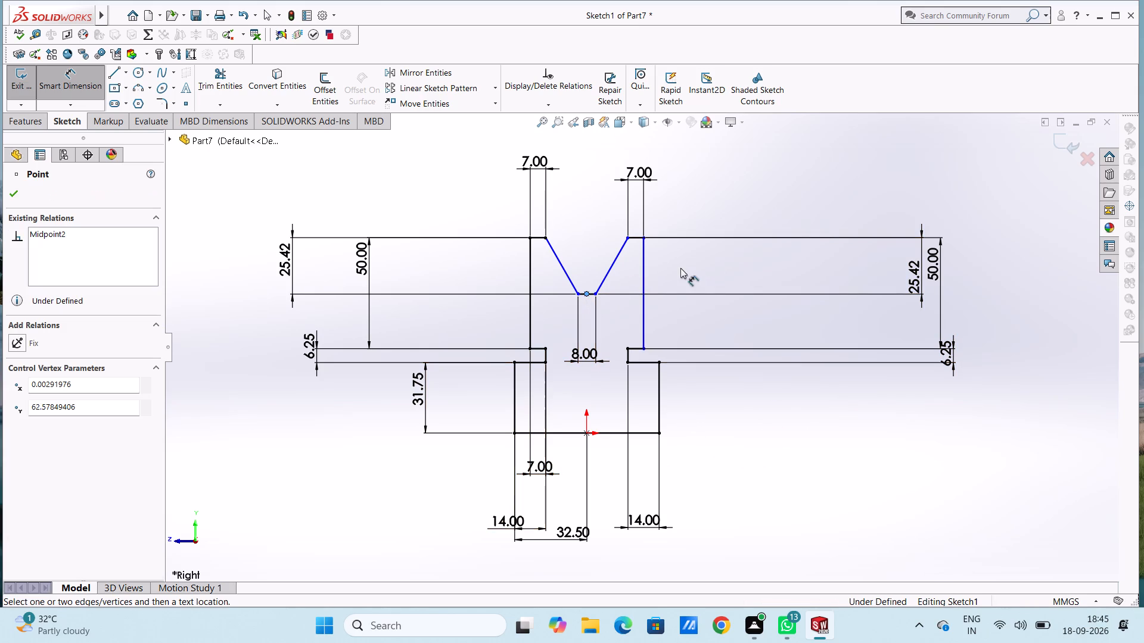
{"action": "left_click", "coordinate": [642, 276]}
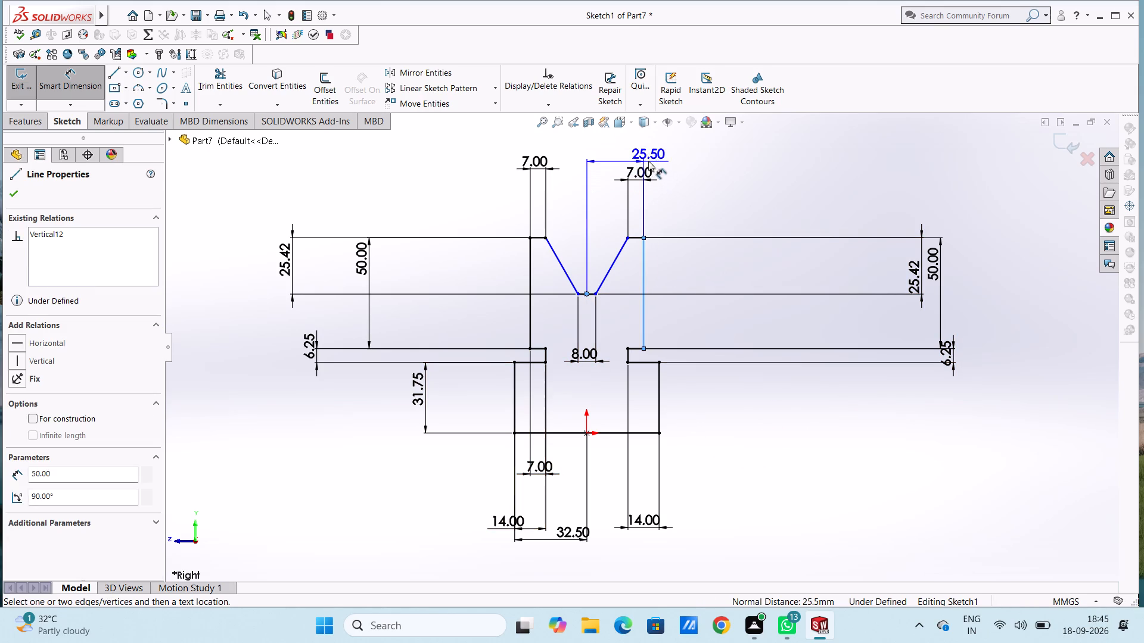
{"action": "left_click", "coordinate": [648, 151]}
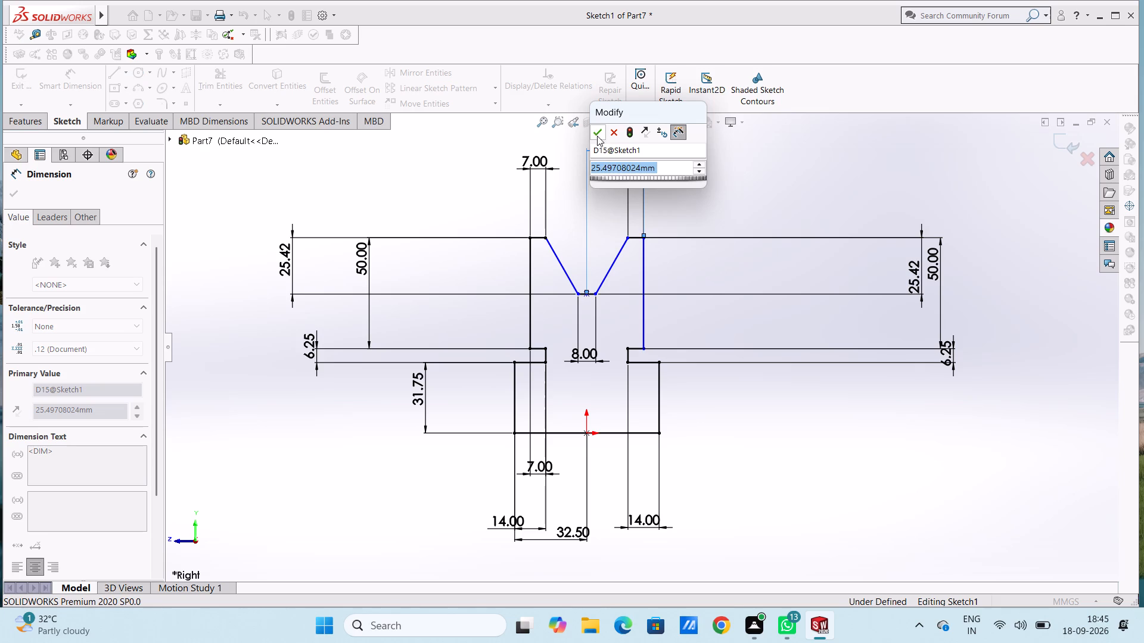
{"action": "left_click", "coordinate": [597, 134]}
{"action": "left_click", "coordinate": [434, 189]}
{"action": "scroll", "coordinate": [461, 271], "scroll_direction": "up", "scroll_amount": 3}
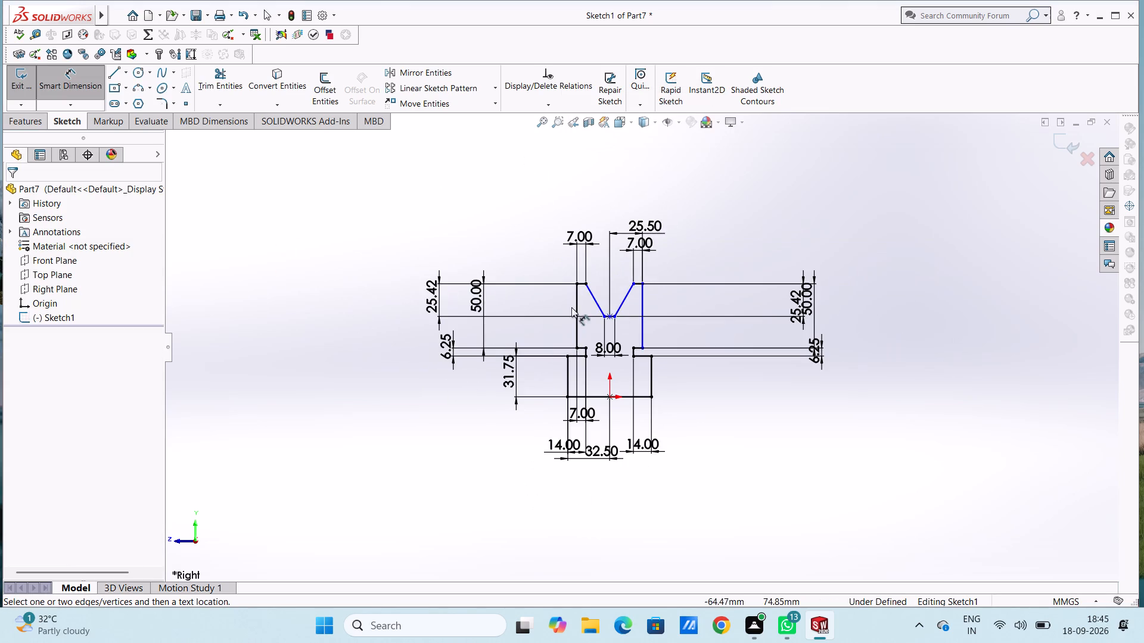
{"action": "scroll", "coordinate": [703, 309], "scroll_direction": "down", "scroll_amount": 3}
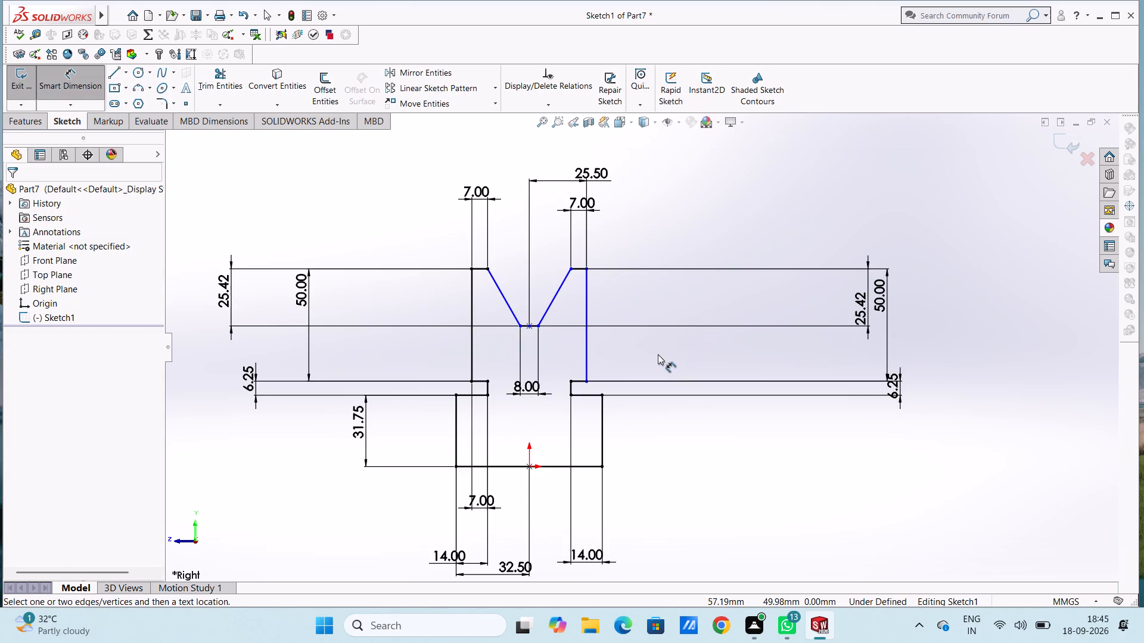
{"action": "key", "text": "Escape"}
{"action": "key", "text": "Escape"}
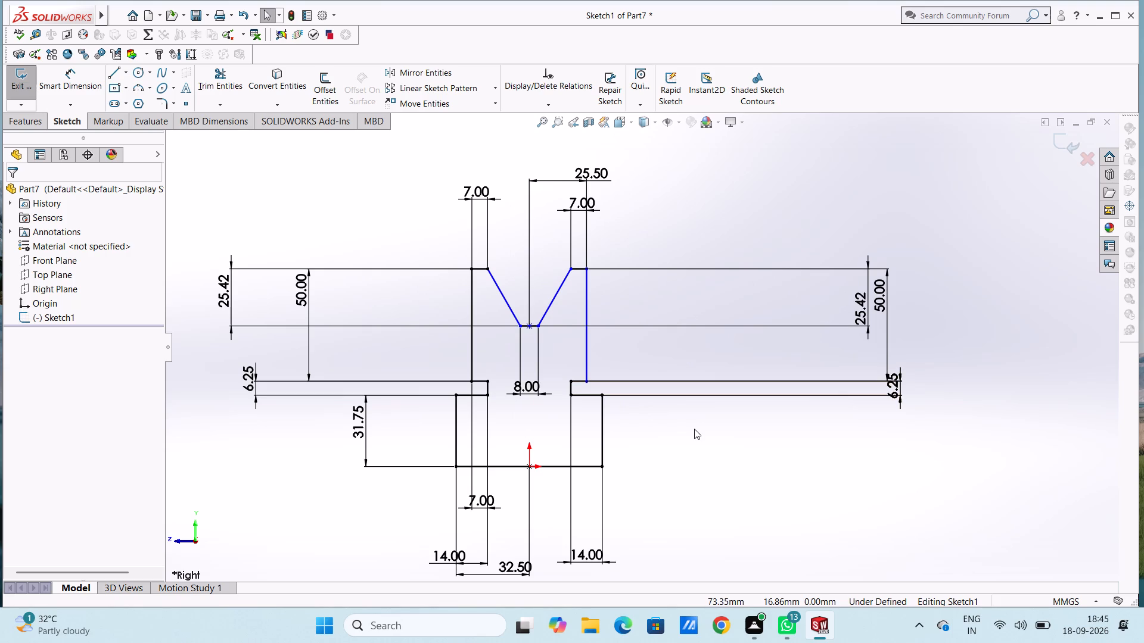
Draw a horizontal midpoint line 51 mm long, centred about 8 mm above the origin inside the base block.
{"action": "scroll", "coordinate": [694, 429], "scroll_direction": "up", "scroll_amount": 1}
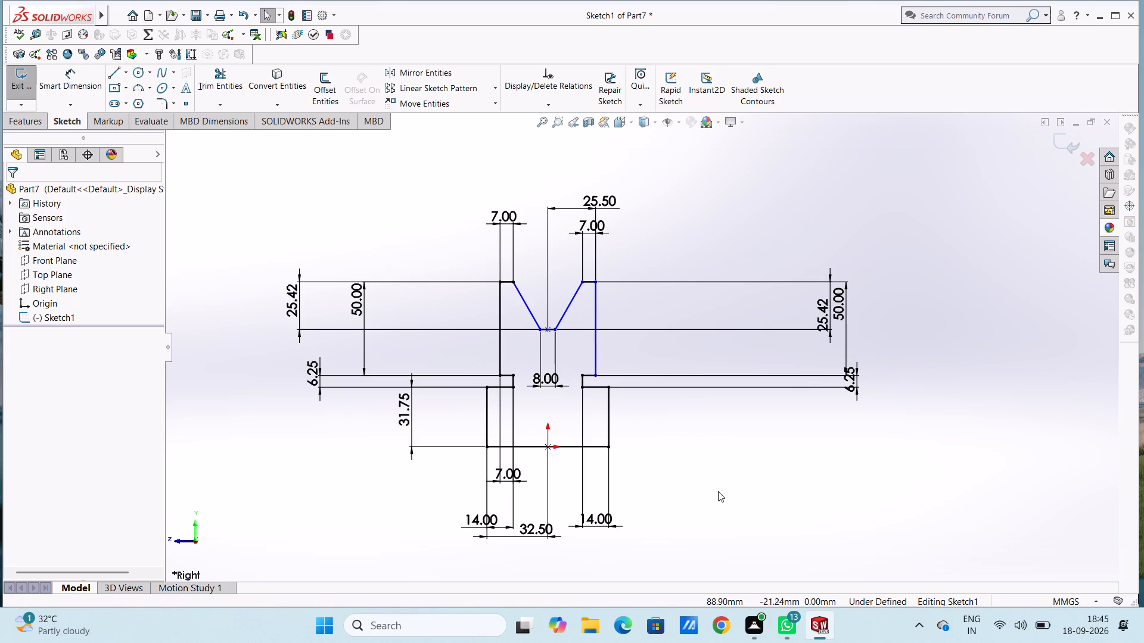
{"action": "scroll", "coordinate": [722, 497], "scroll_direction": "down", "scroll_amount": 1}
{"action": "scroll", "coordinate": [722, 497], "scroll_direction": "up", "scroll_amount": 1}
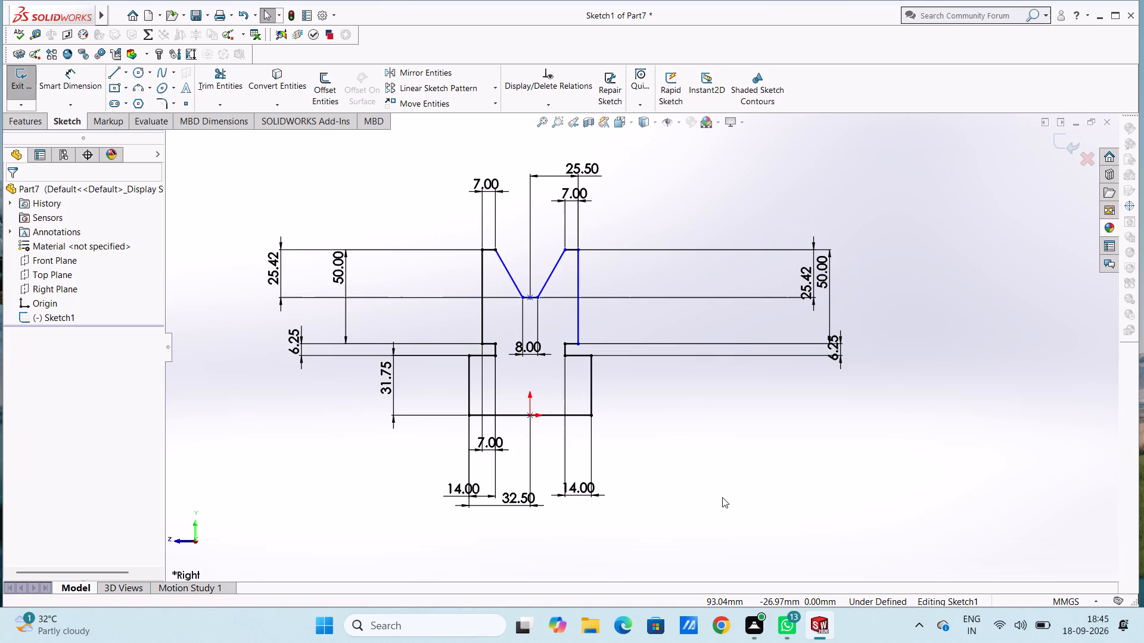
{"action": "scroll", "coordinate": [726, 500], "scroll_direction": "down", "scroll_amount": 3}
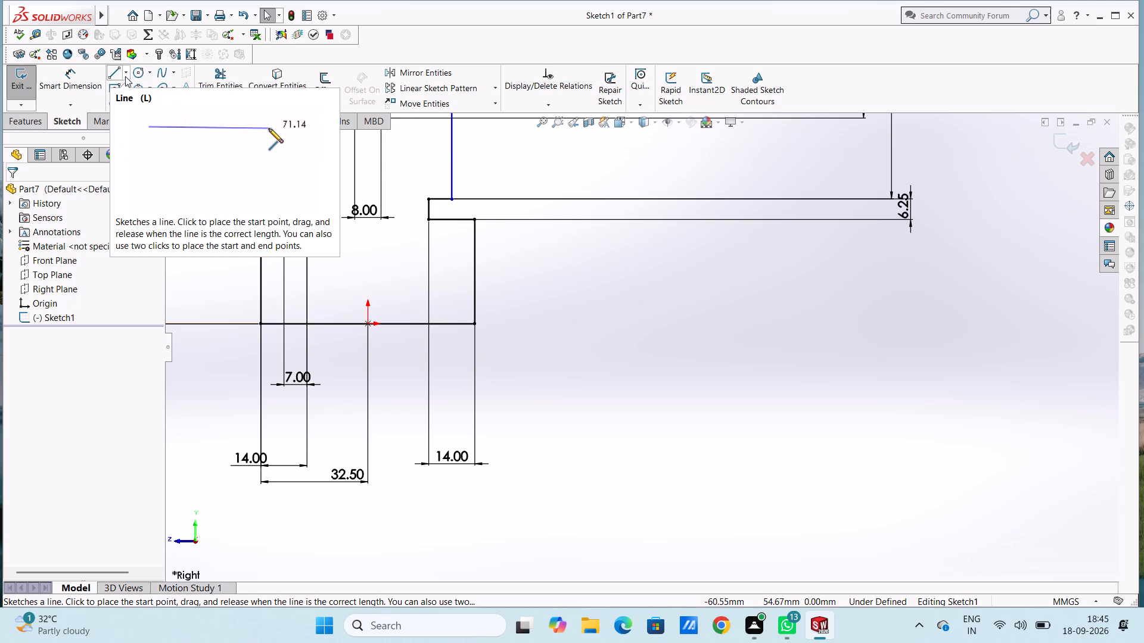
{"action": "left_click", "coordinate": [115, 72]}
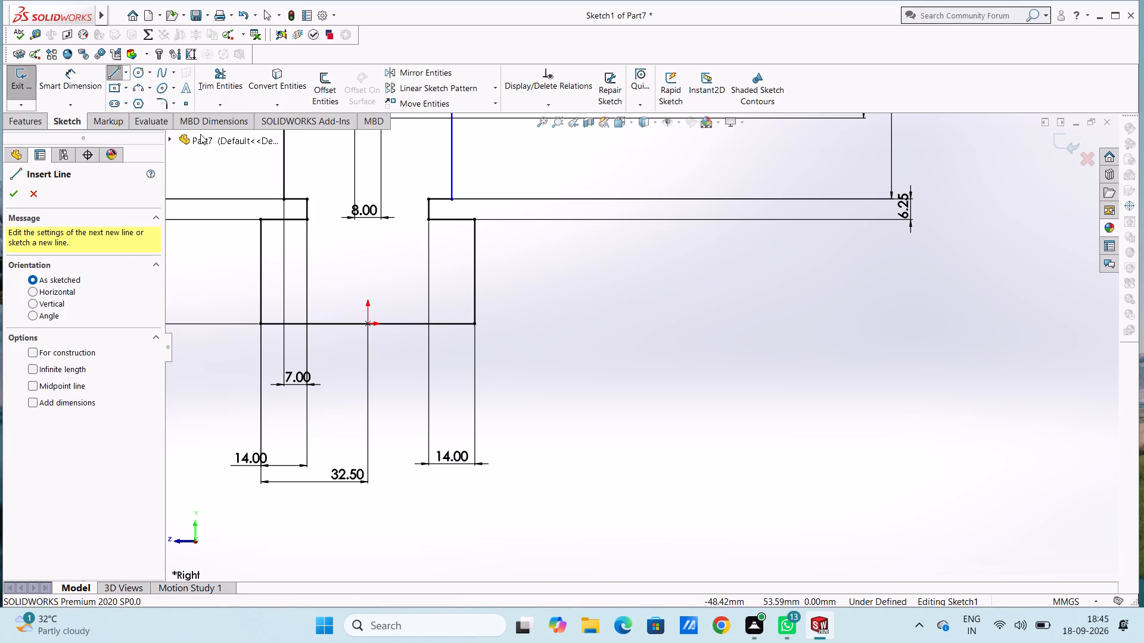
{"action": "left_click", "coordinate": [128, 70]}
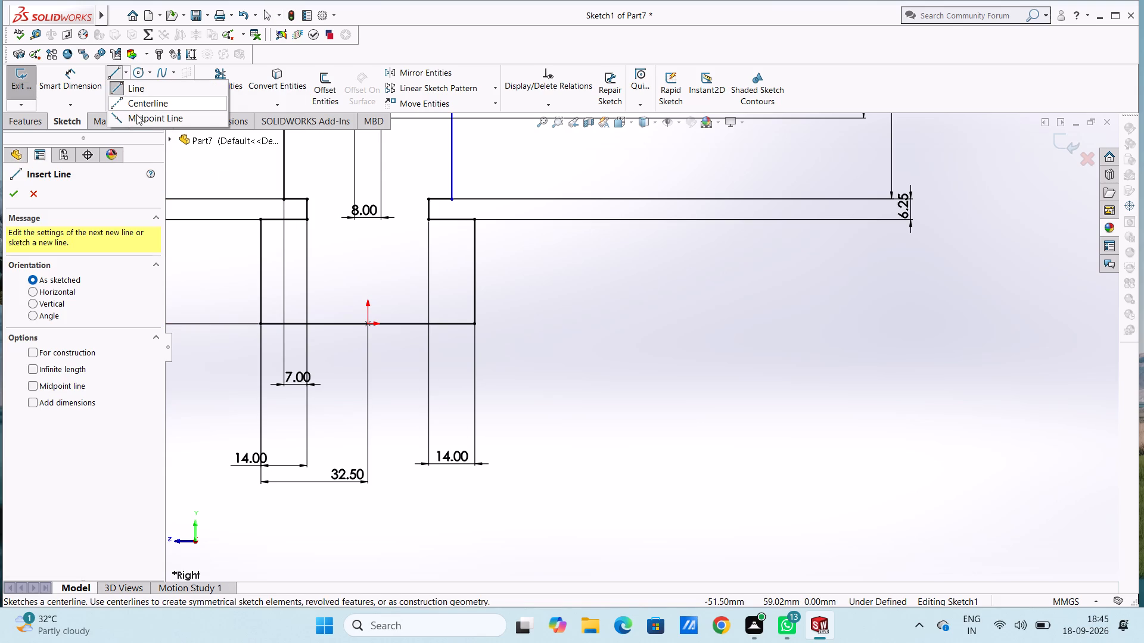
{"action": "left_click", "coordinate": [138, 115]}
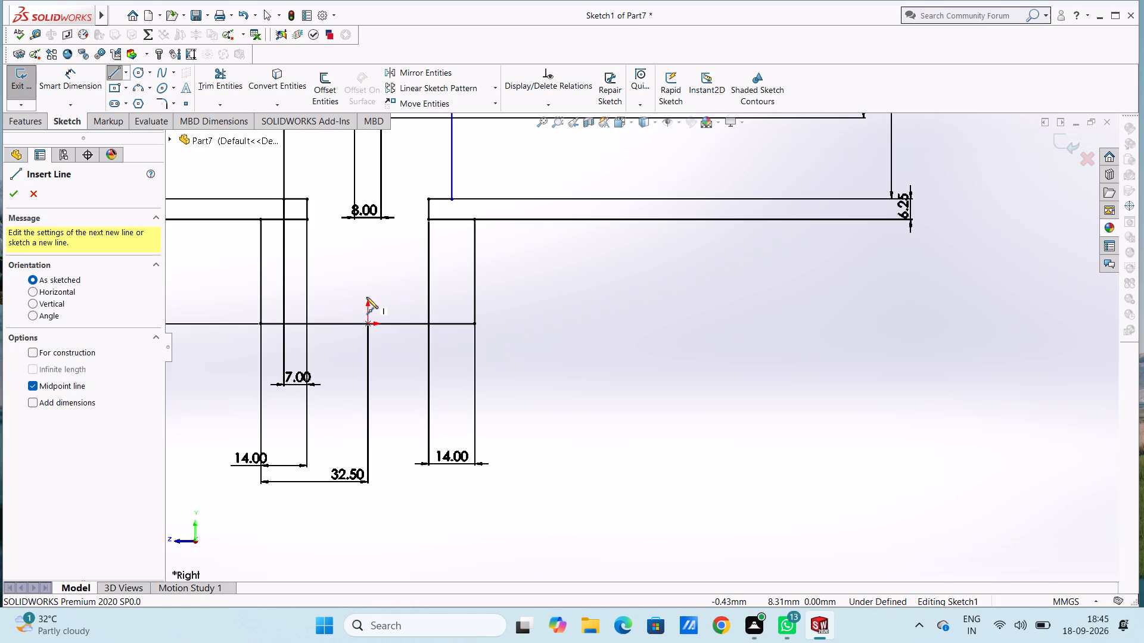
{"action": "left_click", "coordinate": [366, 297]}
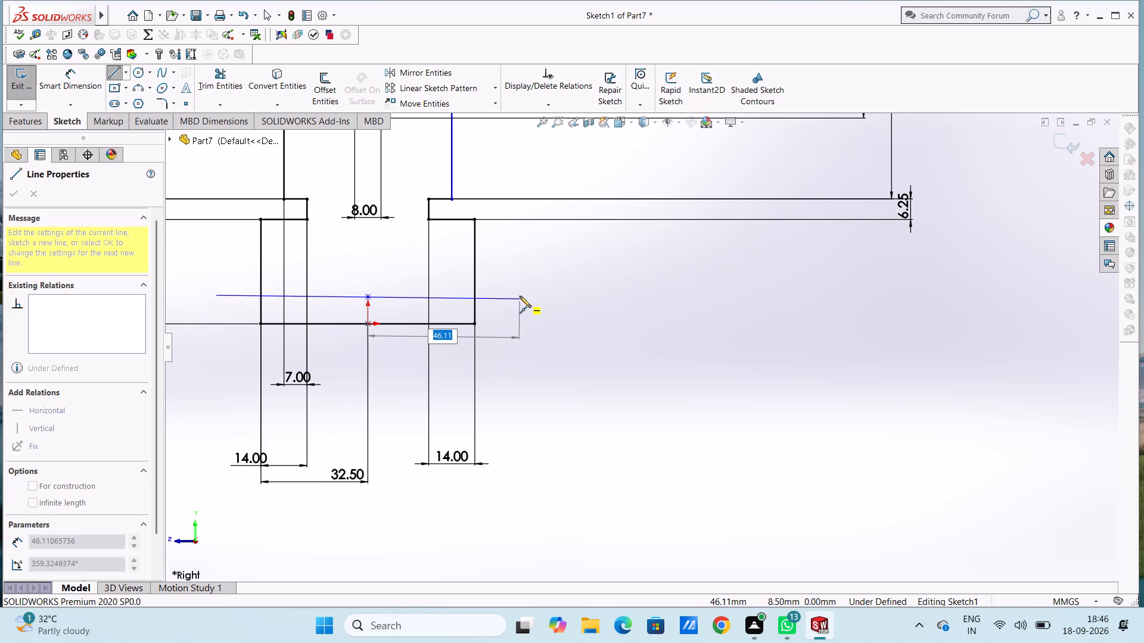
{"action": "type", "text": "25.52"}
{"action": "key", "text": "Return"}
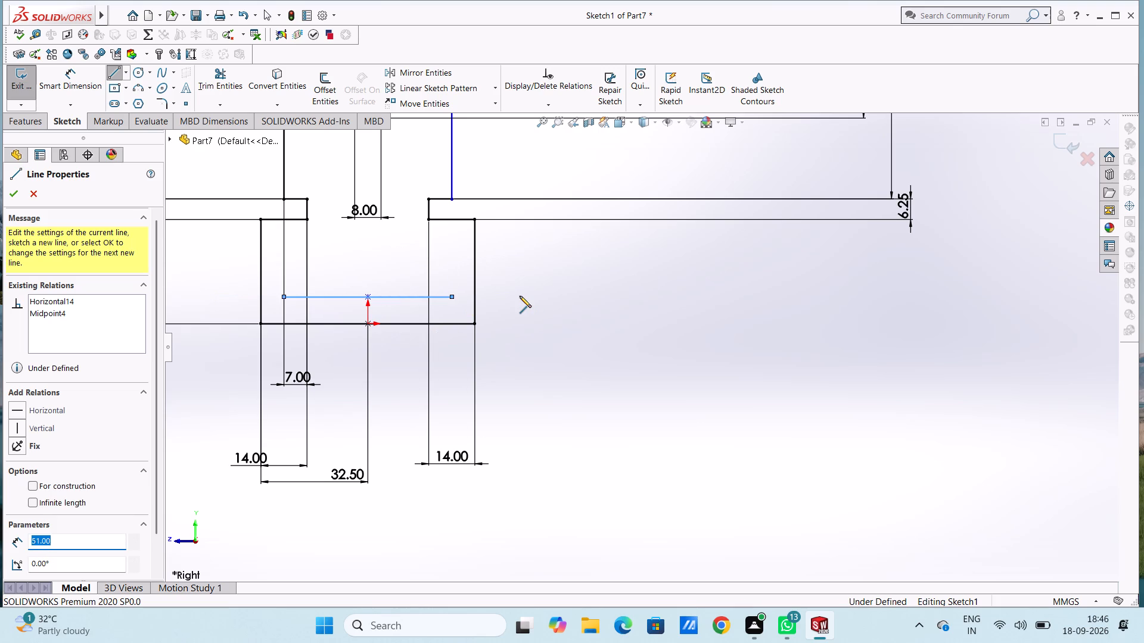
{"action": "key", "text": "Escape"}
{"action": "key", "text": "Escape"}
{"action": "scroll", "coordinate": [520, 296], "scroll_direction": "up", "scroll_amount": 2}
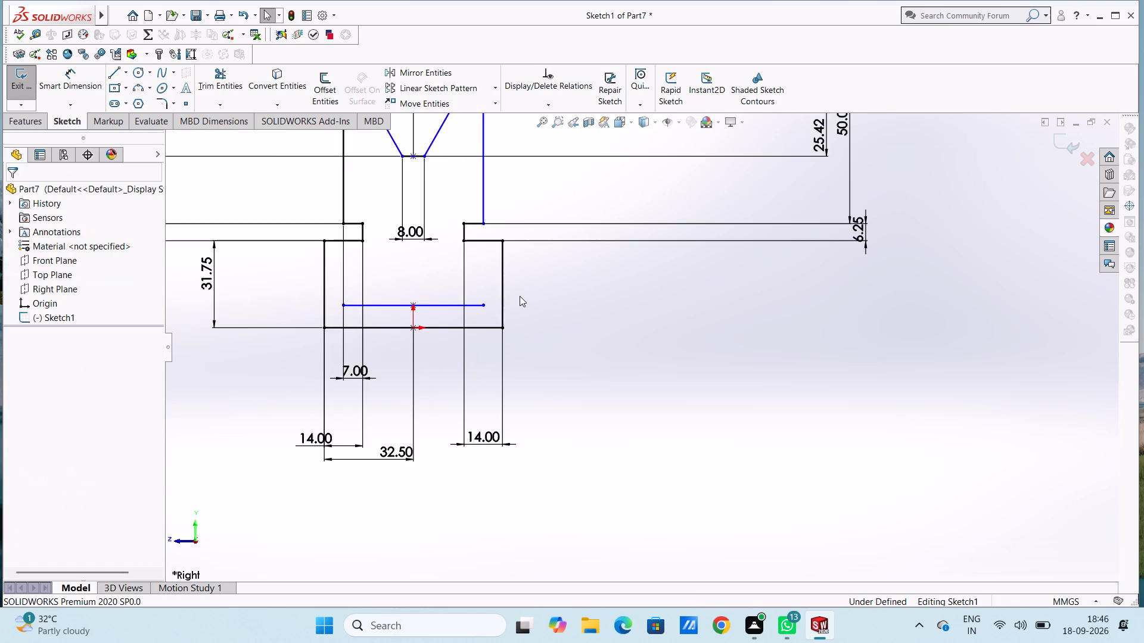
Dimension the length of the new horizontal line above the base line.
{"action": "left_click", "coordinate": [66, 89]}
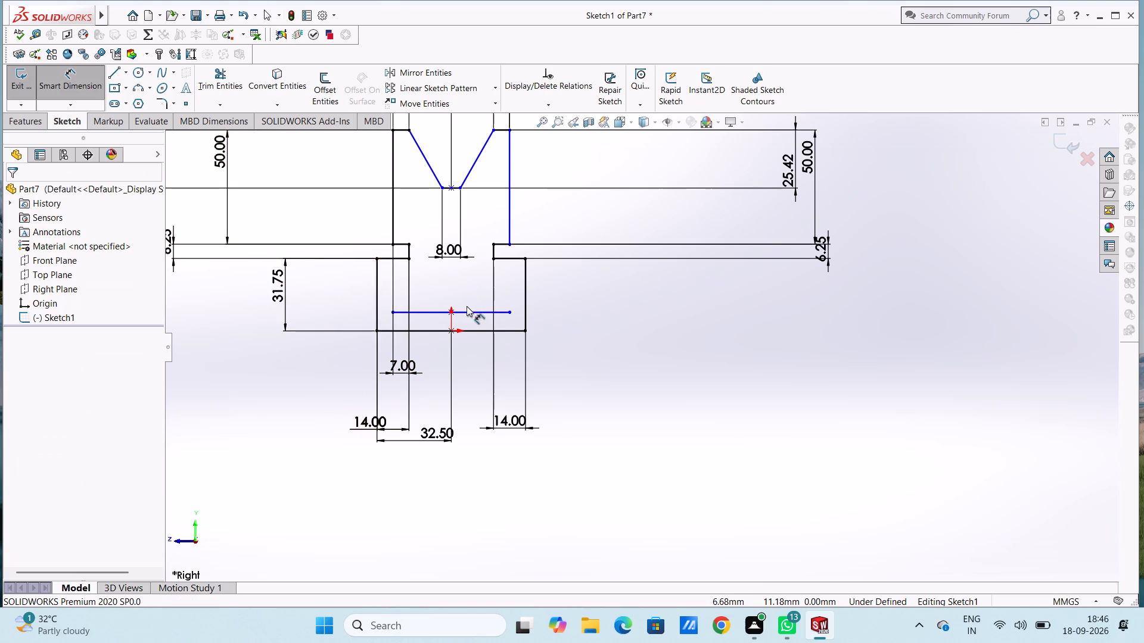
{"action": "left_click", "coordinate": [468, 310]}
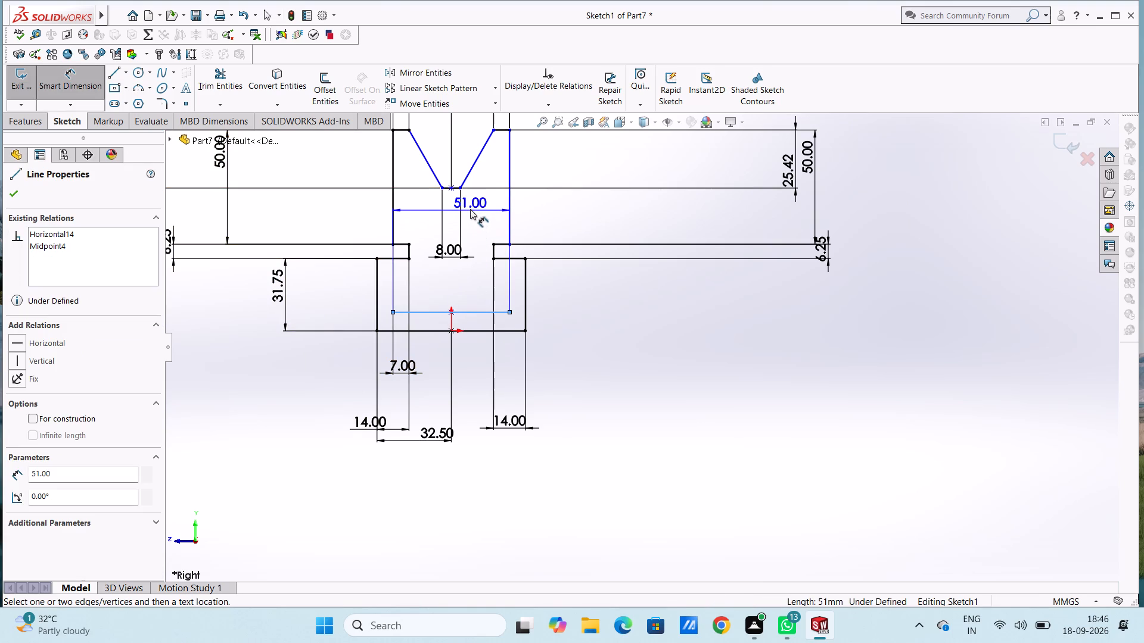
{"action": "left_click", "coordinate": [470, 209]}
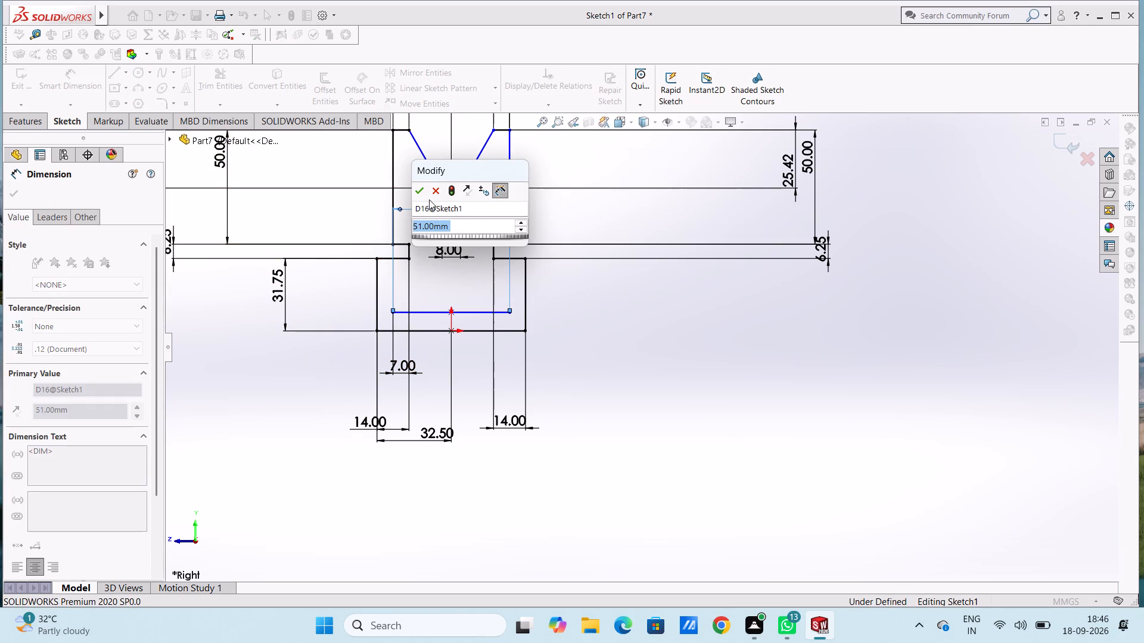
{"action": "left_click", "coordinate": [422, 189]}
{"action": "left_click", "coordinate": [359, 207]}
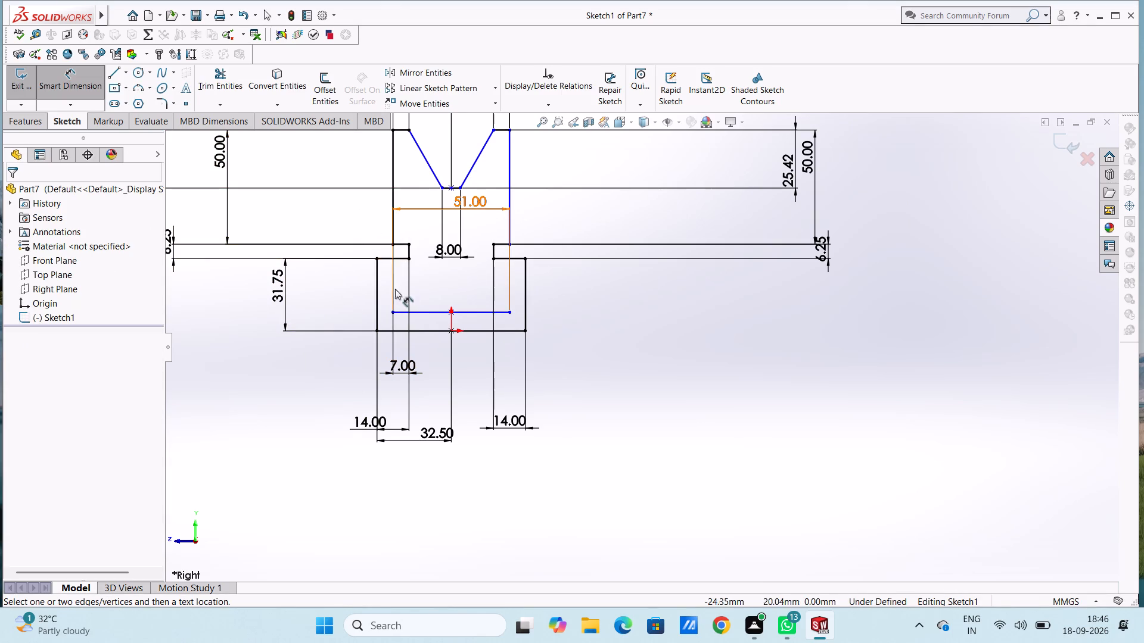
Dimension the vertical distance between the new horizontal line and the base line as 5 mm.
{"action": "left_click", "coordinate": [428, 311]}
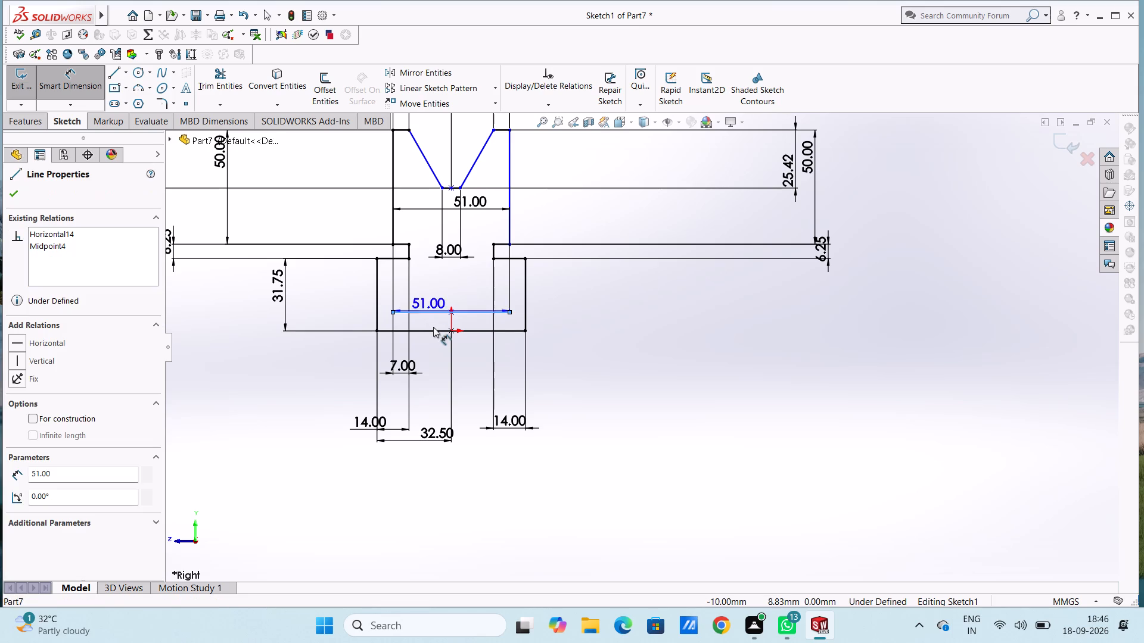
{"action": "left_click", "coordinate": [436, 331]}
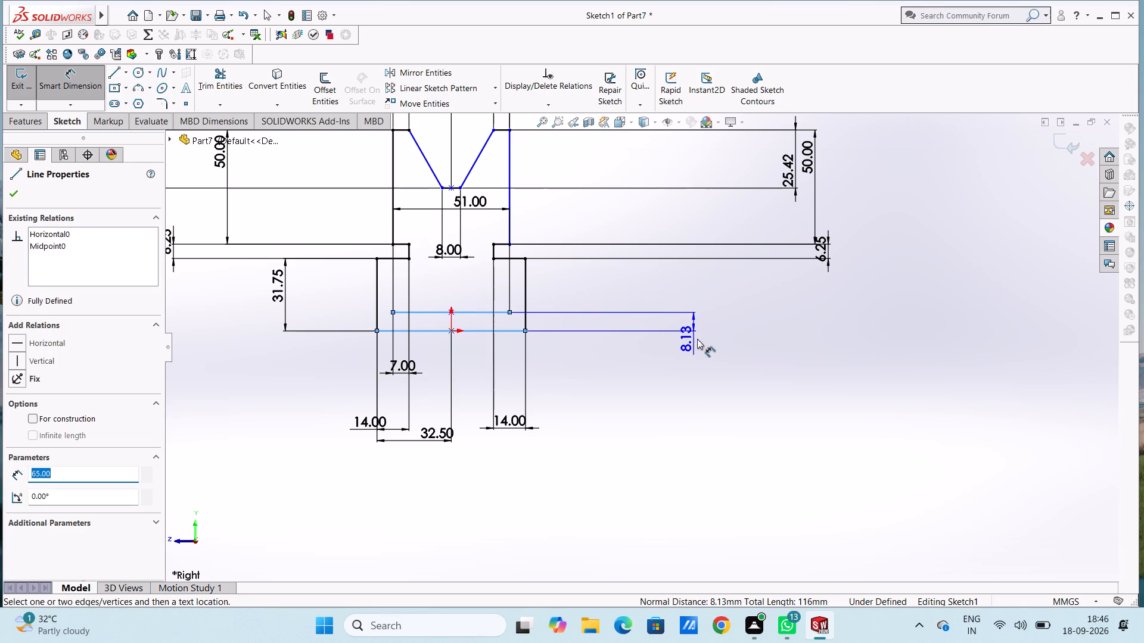
{"action": "left_click", "coordinate": [698, 338]}
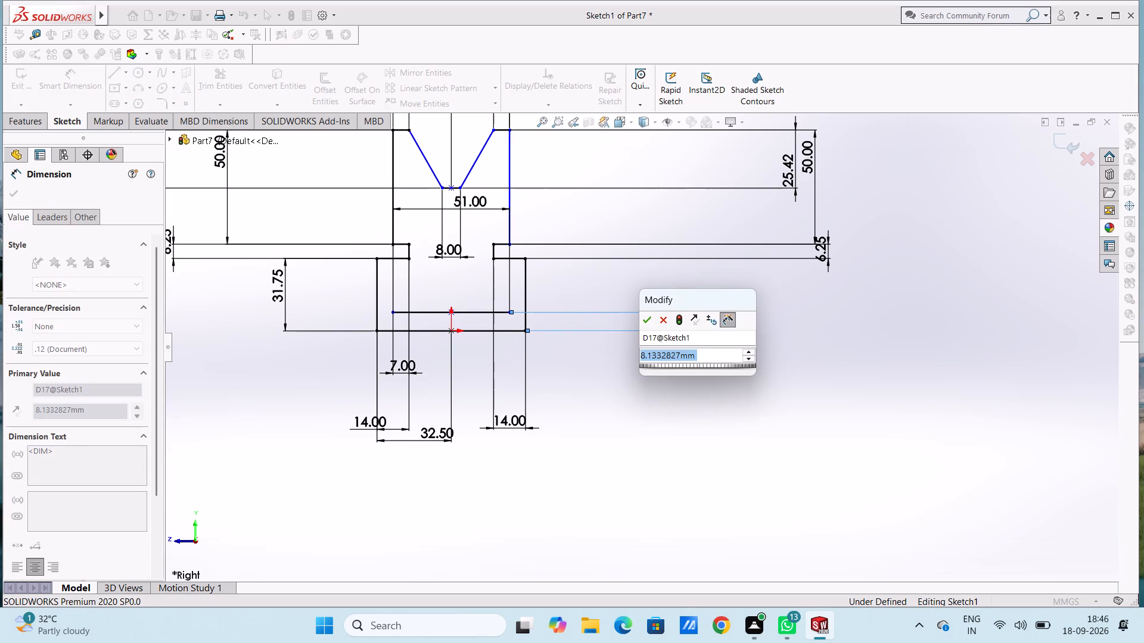
{"action": "key", "text": "5"}
{"action": "key", "text": "Return"}
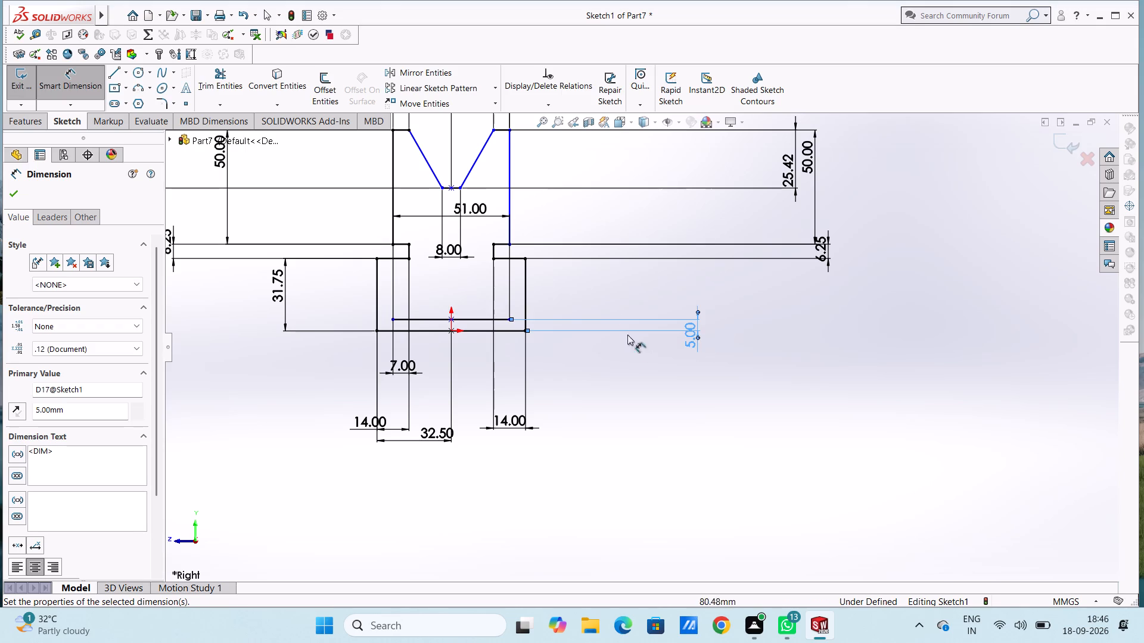
{"action": "left_click", "coordinate": [592, 291]}
{"action": "key", "text": "Escape"}
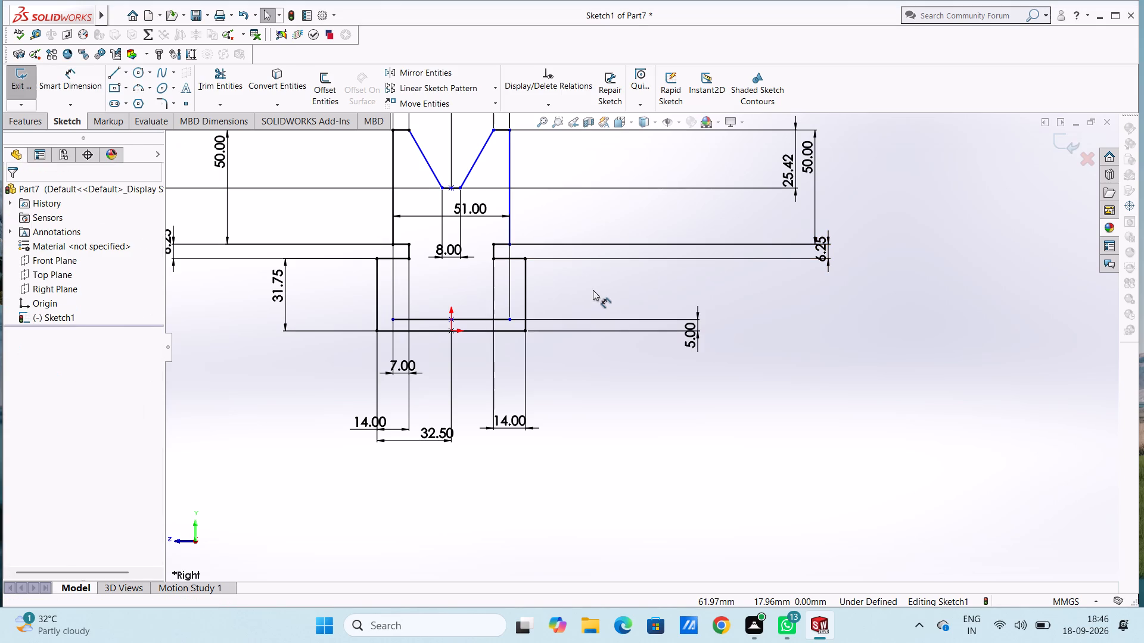
{"action": "key", "text": "Escape"}
{"action": "key", "text": "Escape"}
{"action": "key", "text": "Escape"}
Draw a three-point arc of 5 mm radius from the base line up to the inner horizontal line near its left end.
{"action": "scroll", "coordinate": [468, 332], "scroll_direction": "down", "scroll_amount": 7}
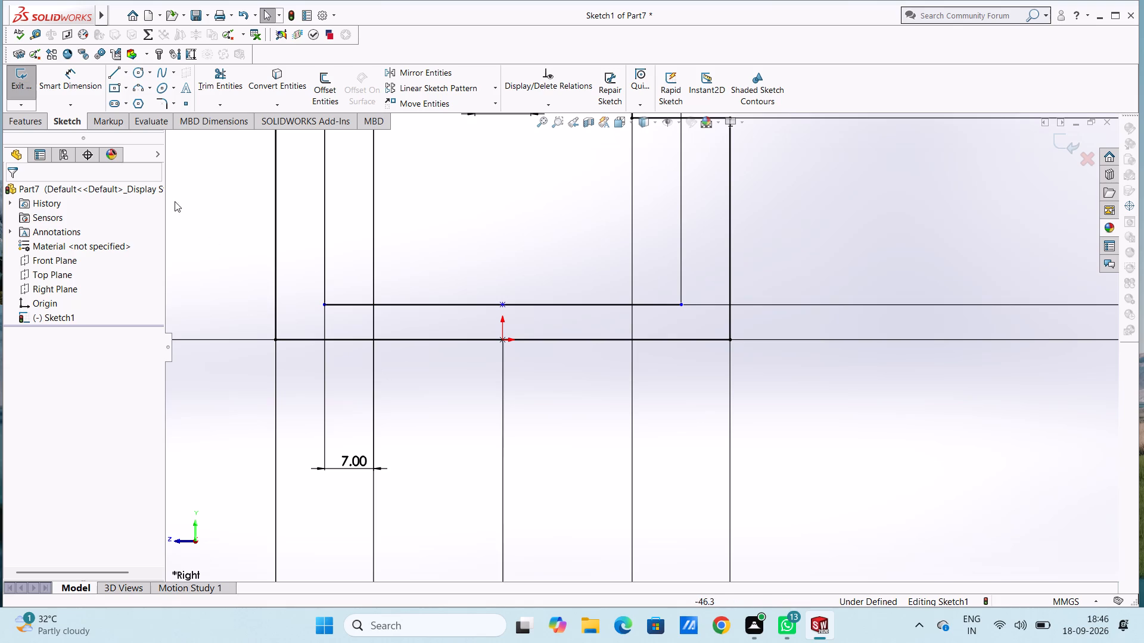
{"action": "left_click", "coordinate": [138, 85]}
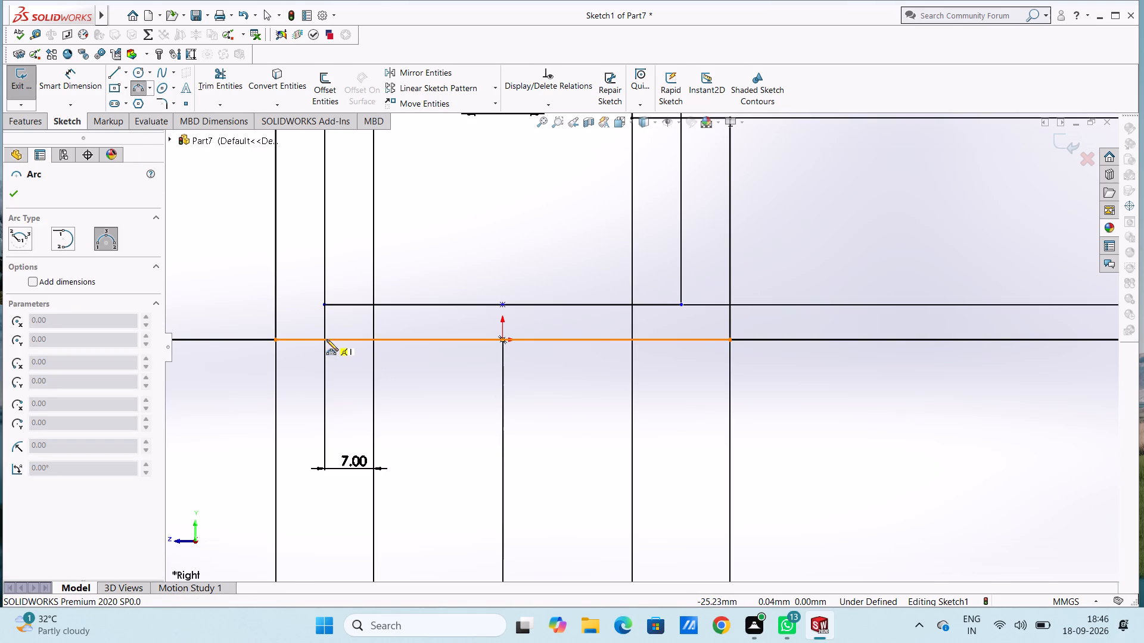
{"action": "left_click", "coordinate": [325, 339]}
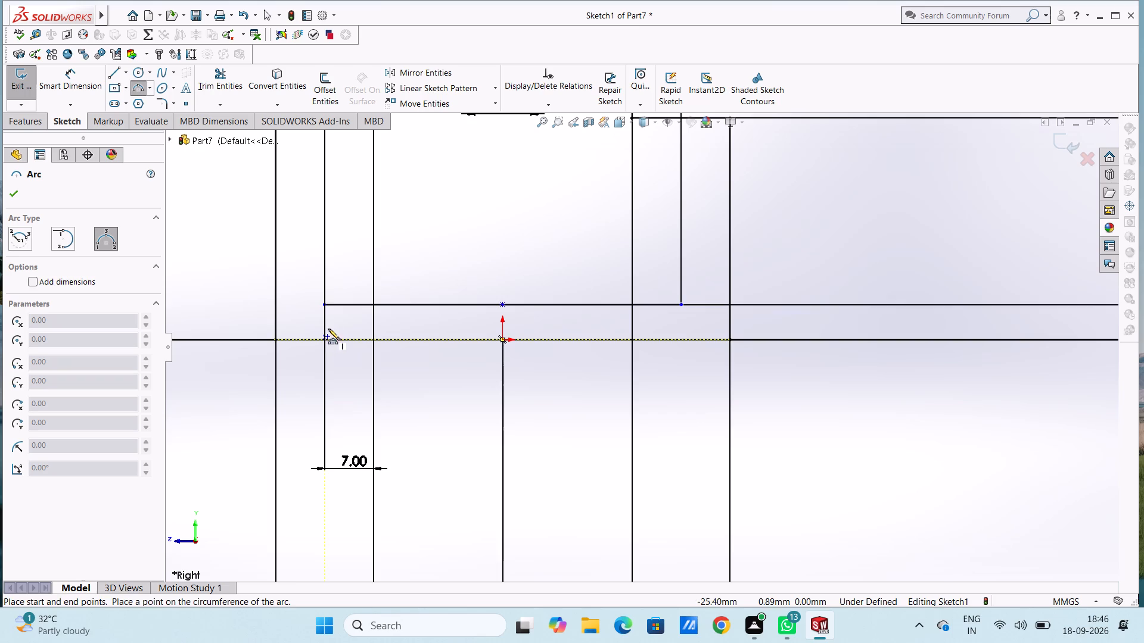
{"action": "left_click", "coordinate": [359, 304]}
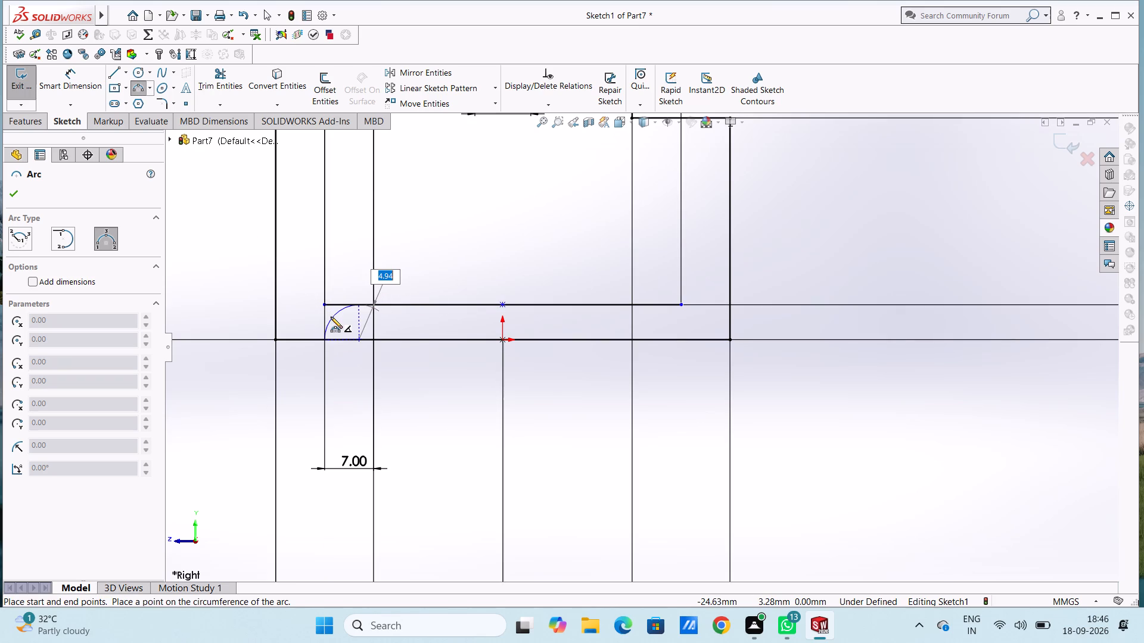
{"action": "key", "text": "5"}
{"action": "key", "text": "Return"}
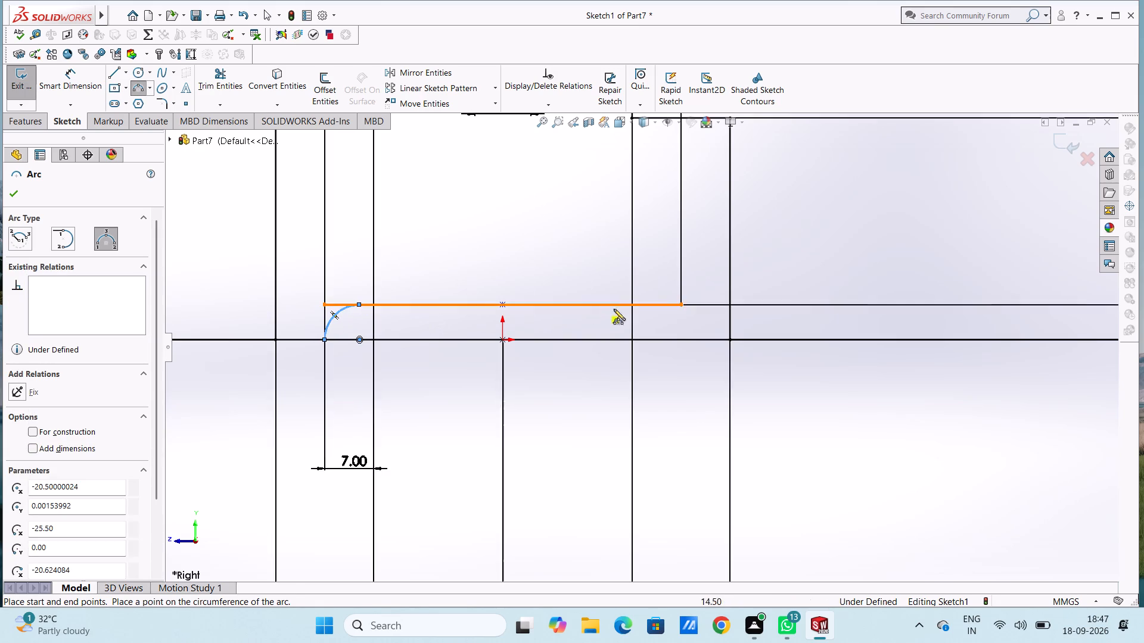
Draw a three-point arc of 5 mm radius between the base line and the inner horizontal line near its right end.
{"action": "left_click", "coordinate": [672, 338]}
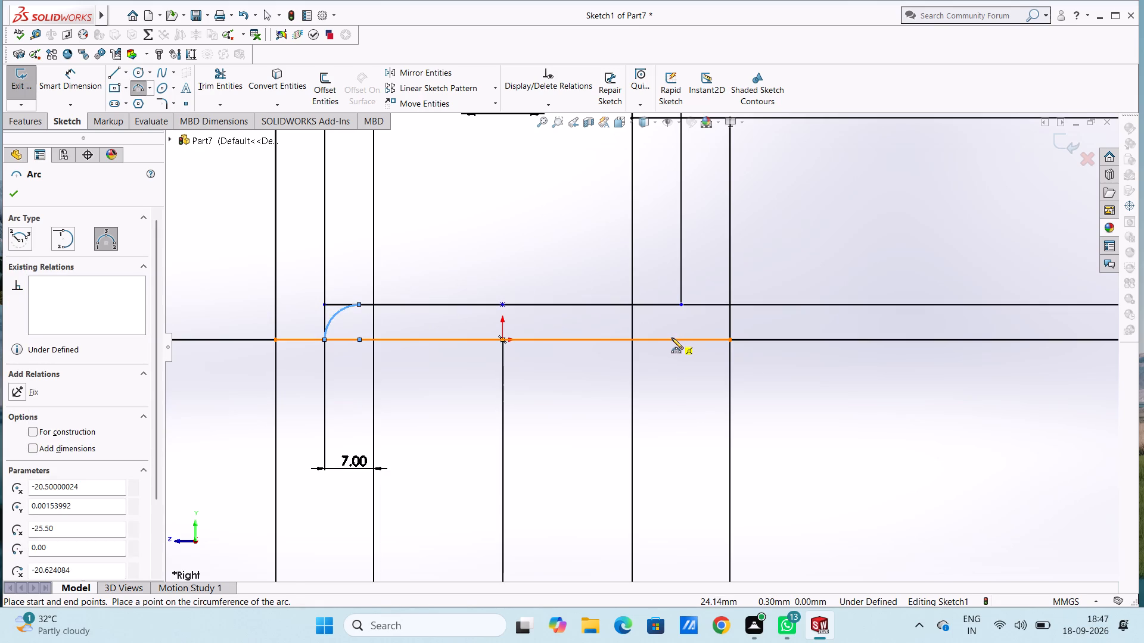
{"action": "left_click", "coordinate": [645, 304]}
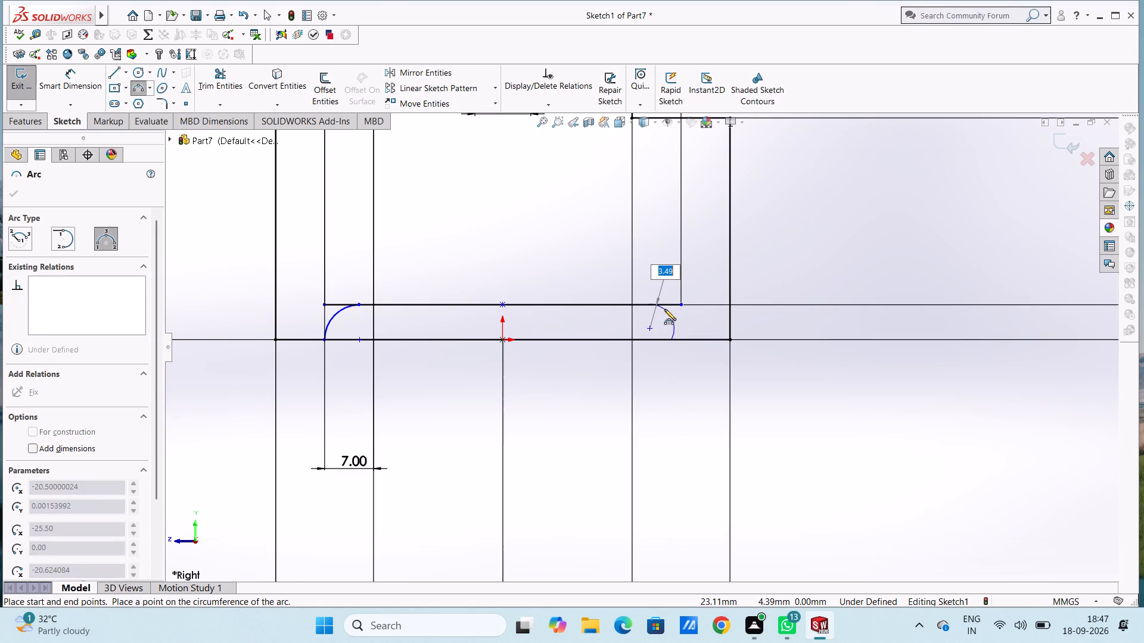
{"action": "key", "text": "5"}
{"action": "key", "text": "Return"}
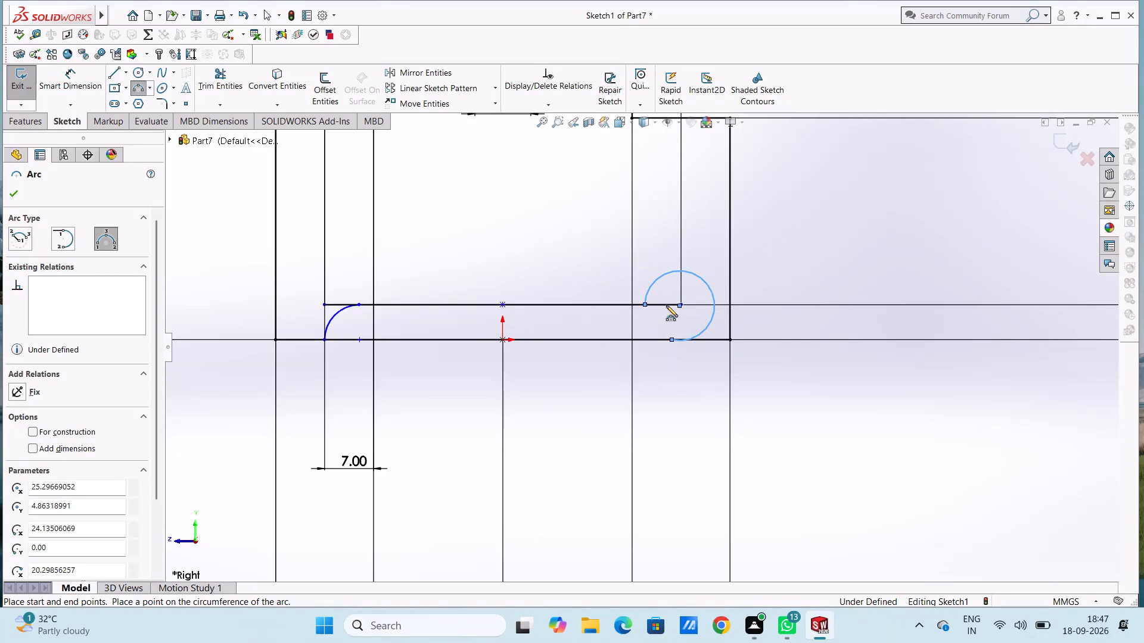
{"action": "key", "text": "Escape"}
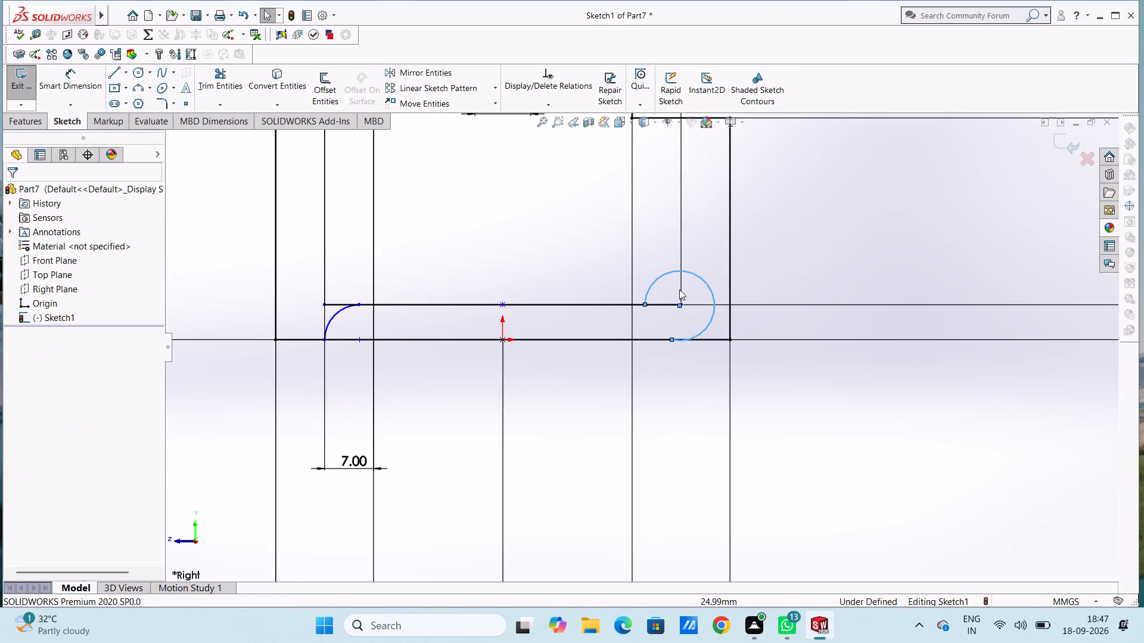
Delete the oversized arc at the right end of the inner horizontal line.
{"action": "left_click", "coordinate": [696, 273]}
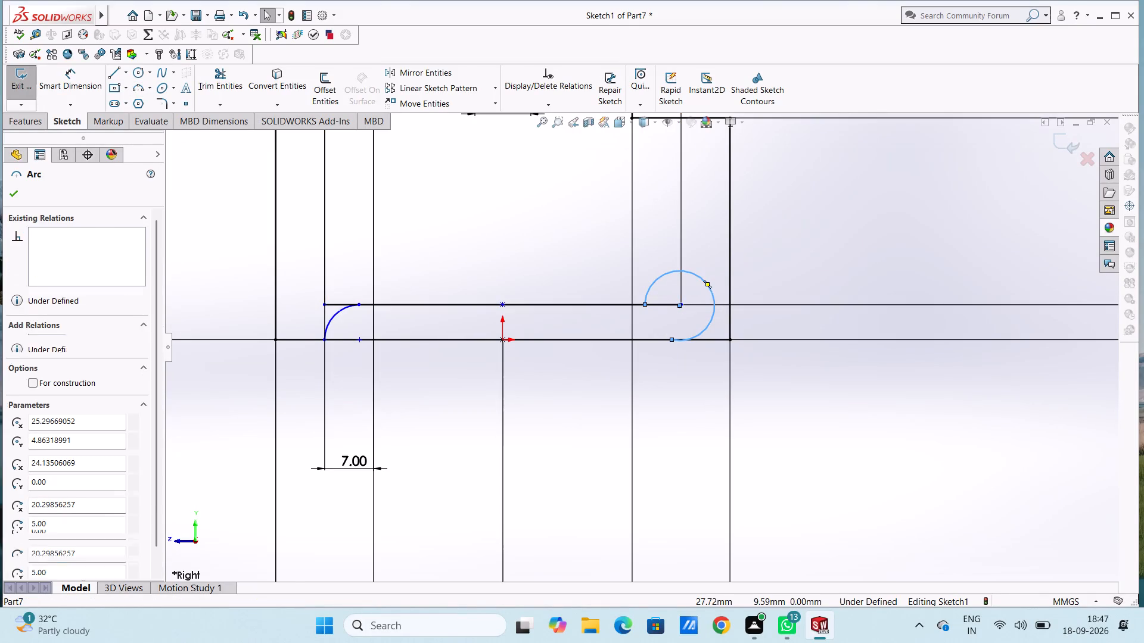
{"action": "key", "text": "Delete"}
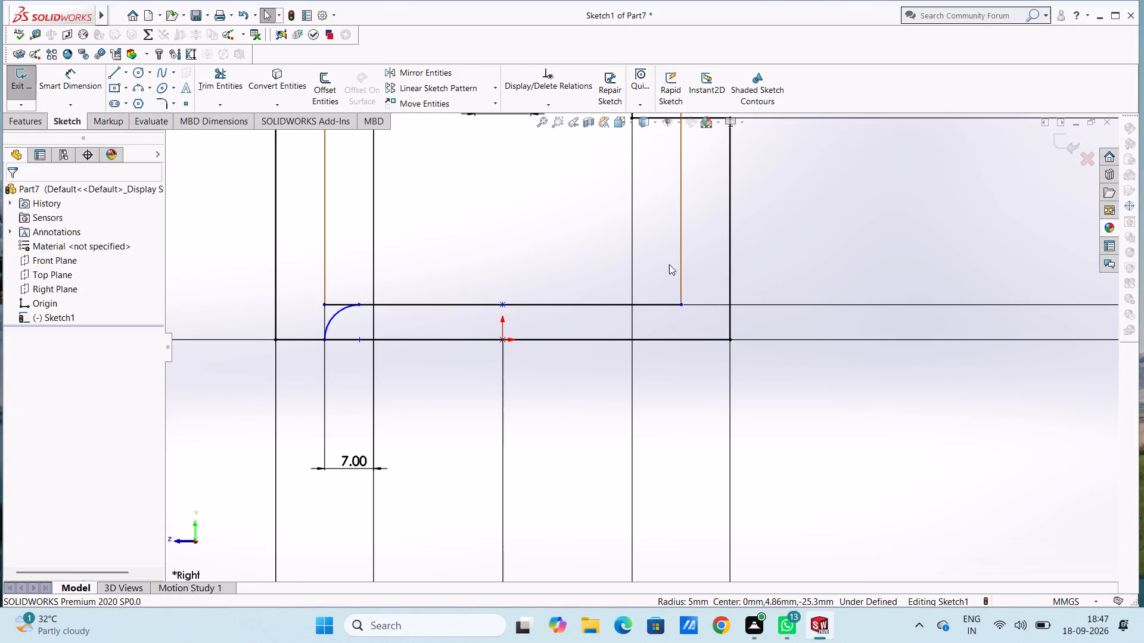
Draw a three-point arc of 5 mm radius from the inner horizontal line near its right end down to the base line.
{"action": "left_click", "coordinate": [135, 90]}
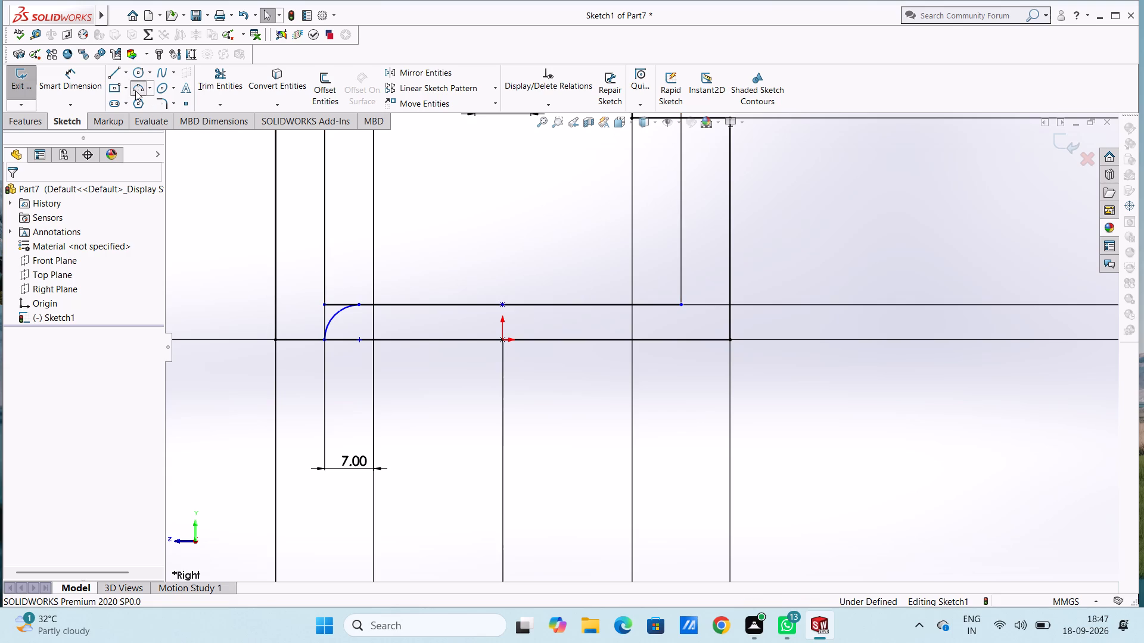
{"action": "left_click", "coordinate": [655, 306]}
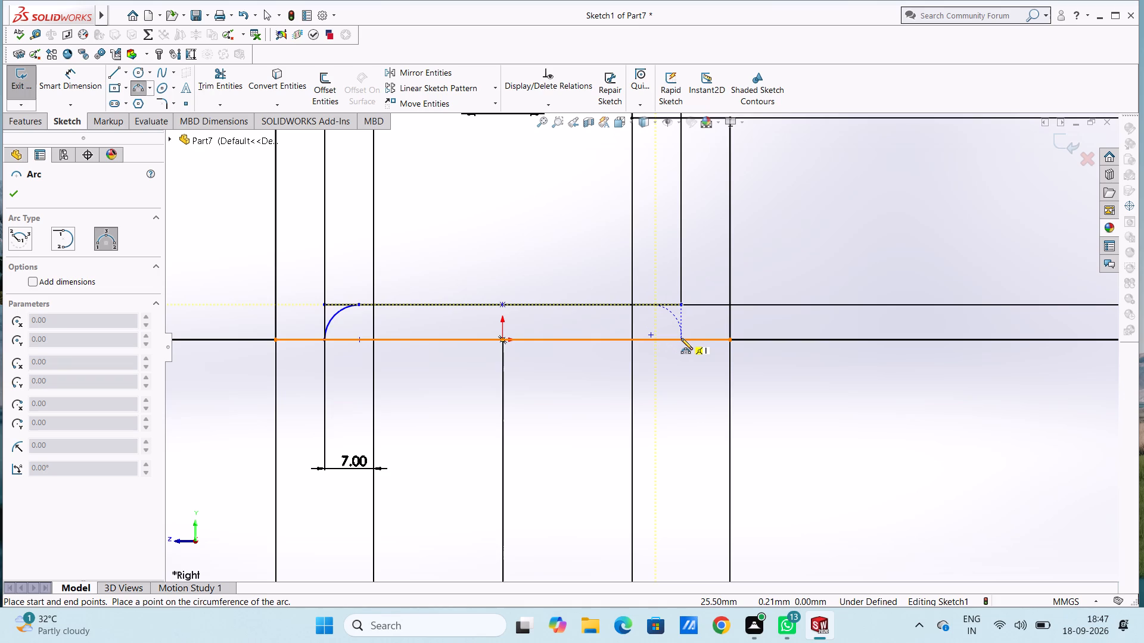
{"action": "left_click", "coordinate": [681, 338]}
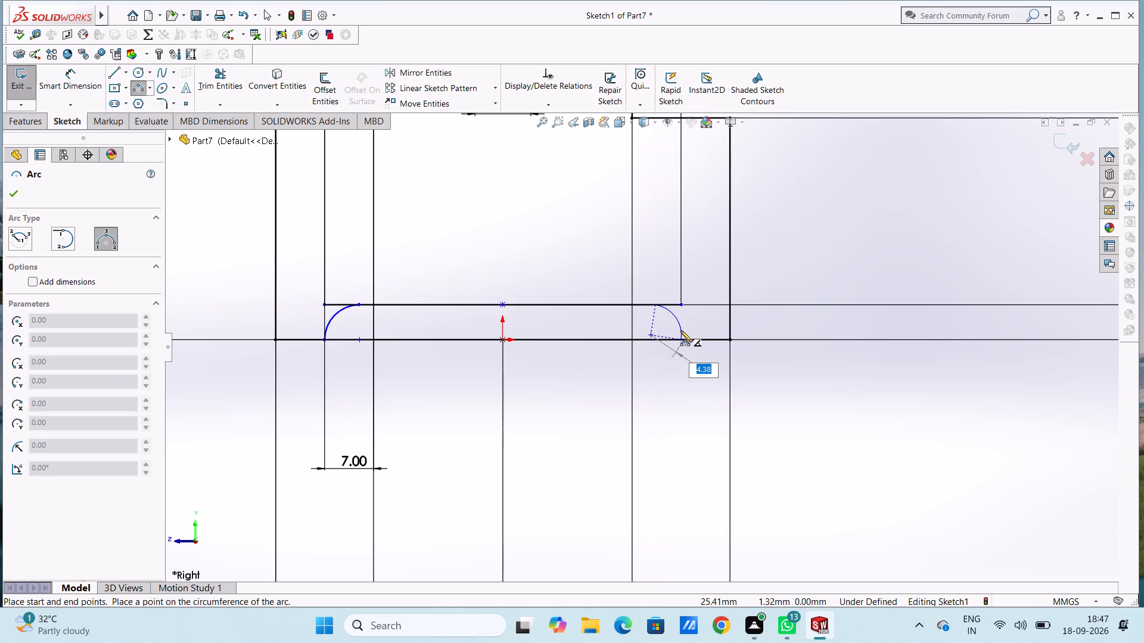
{"action": "key", "text": "5"}
{"action": "key", "text": "Return"}
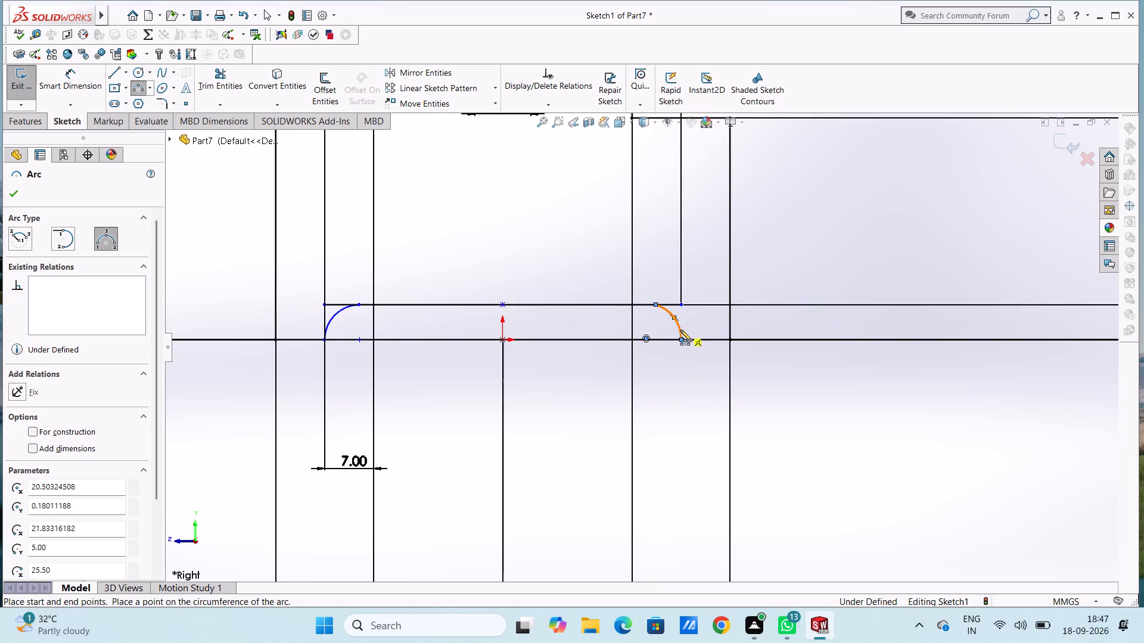
{"action": "key", "text": "Escape"}
{"action": "key", "text": "Escape"}
{"action": "key", "text": "Escape"}
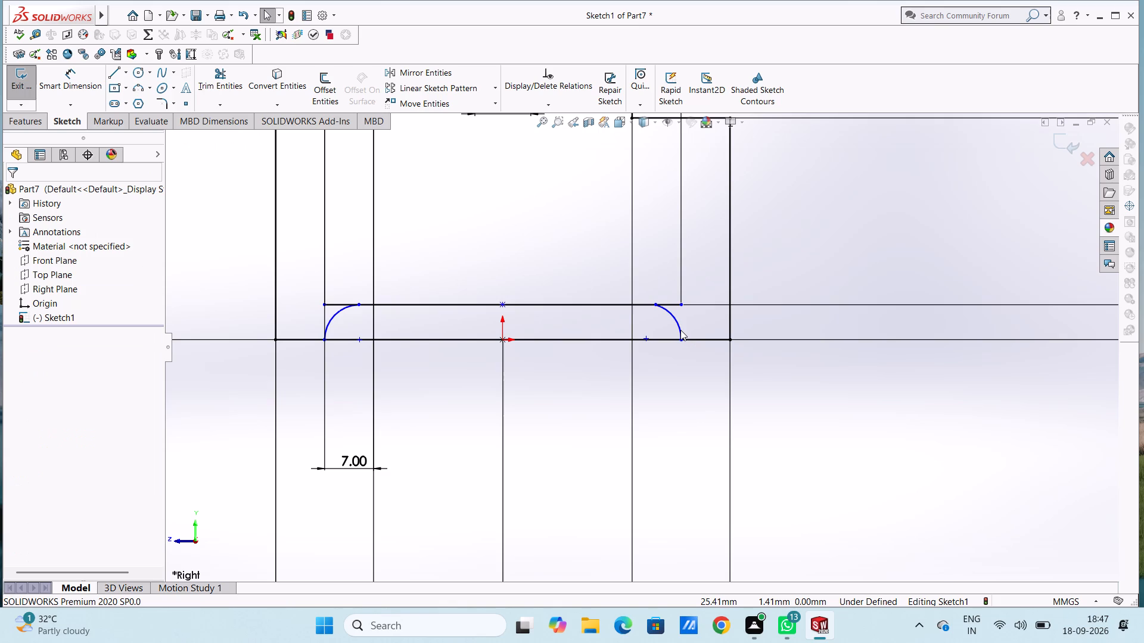
Dimension the radius of the left corner arc of the base recess.
{"action": "scroll", "coordinate": [680, 329], "scroll_direction": "up", "scroll_amount": 6}
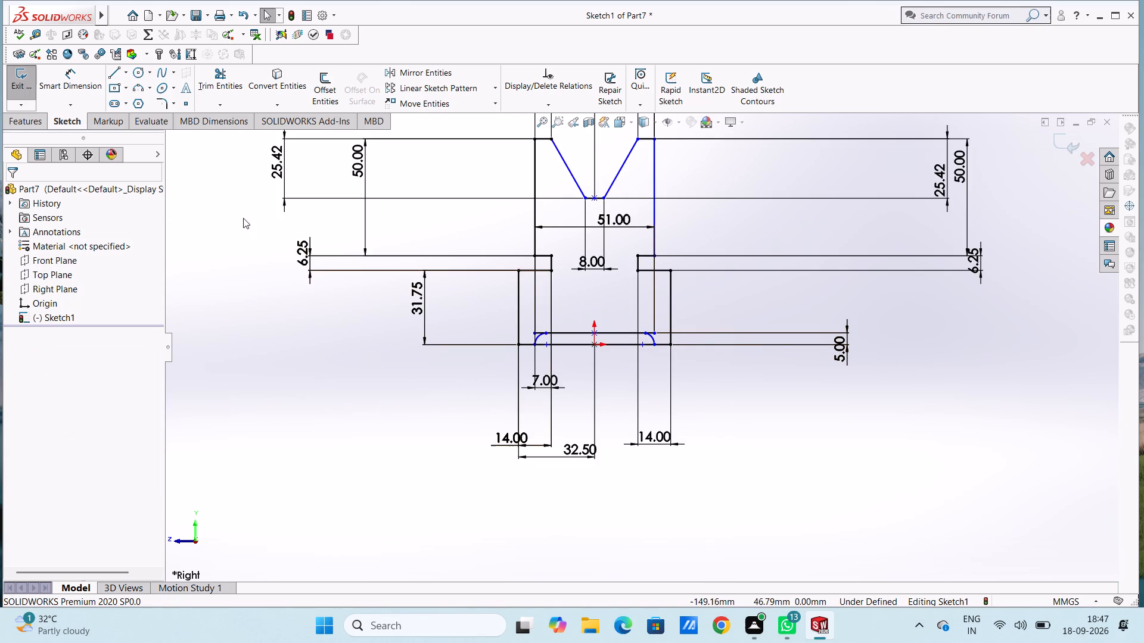
{"action": "left_click", "coordinate": [51, 81]}
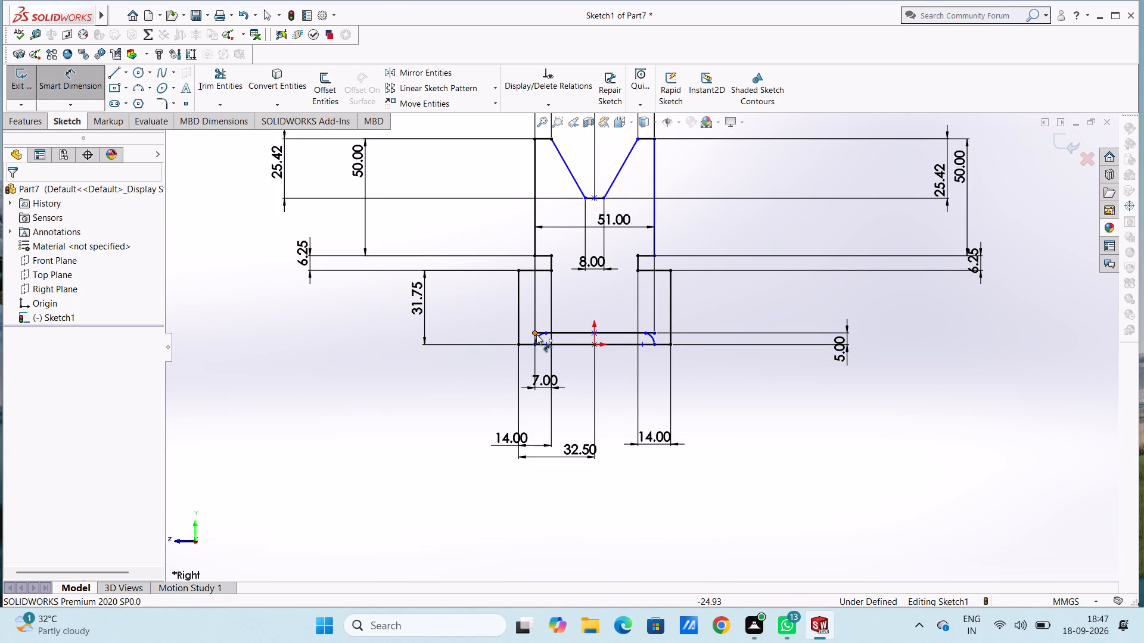
{"action": "left_click", "coordinate": [539, 338]}
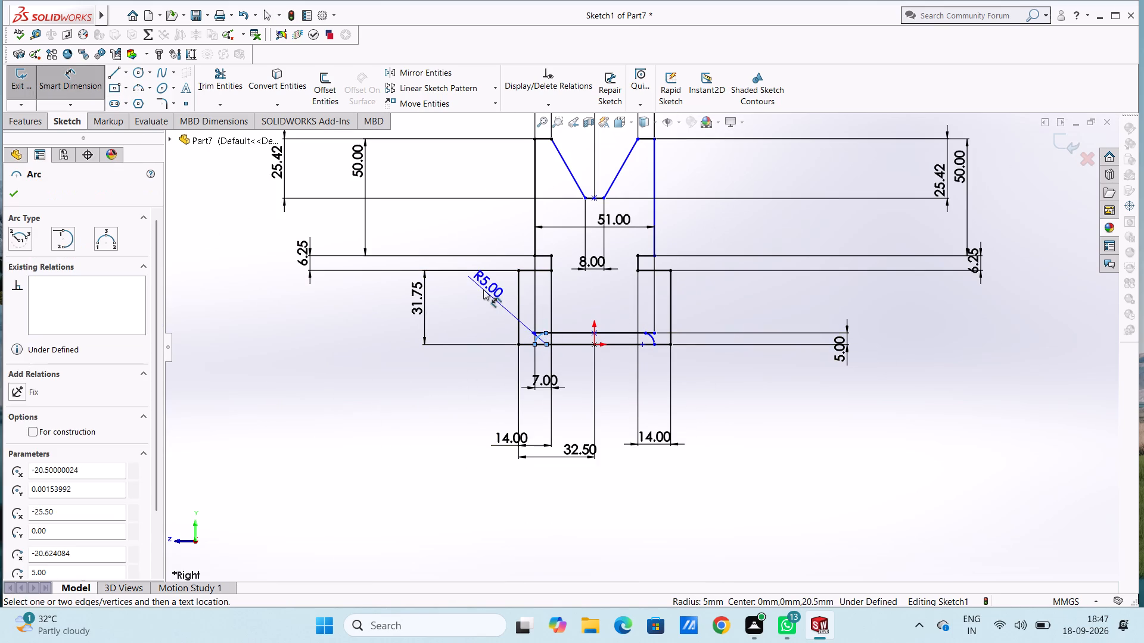
{"action": "left_click", "coordinate": [483, 289]}
{"action": "left_click", "coordinate": [434, 273]}
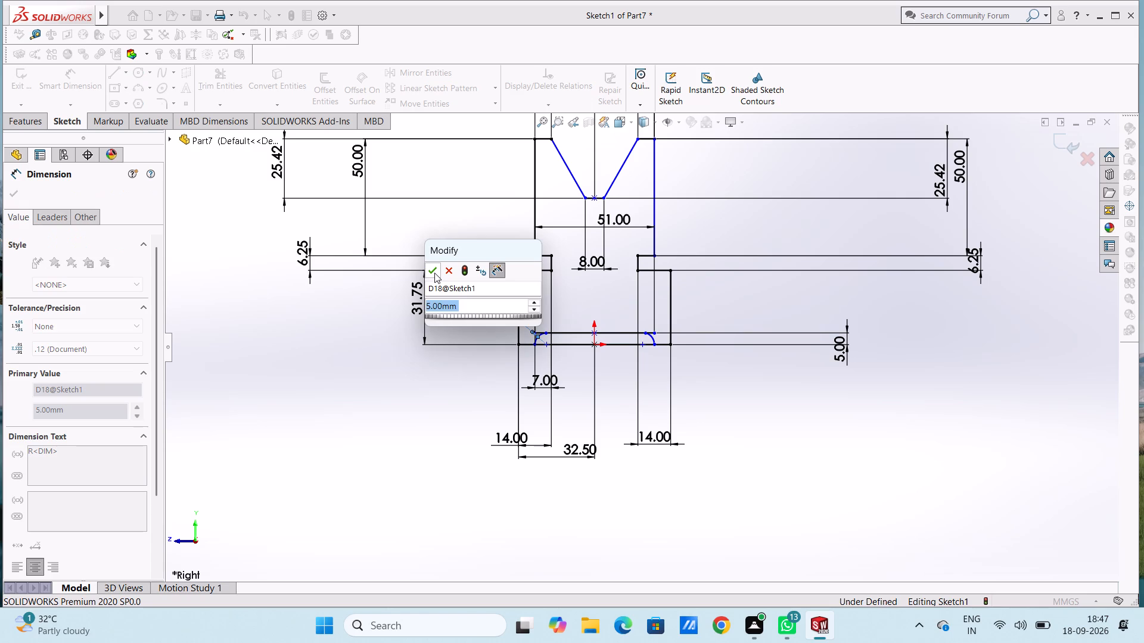
{"action": "left_click", "coordinate": [453, 236]}
Dimension the radius of the right corner arc of the base recess.
{"action": "scroll", "coordinate": [657, 301], "scroll_direction": "down", "scroll_amount": 4}
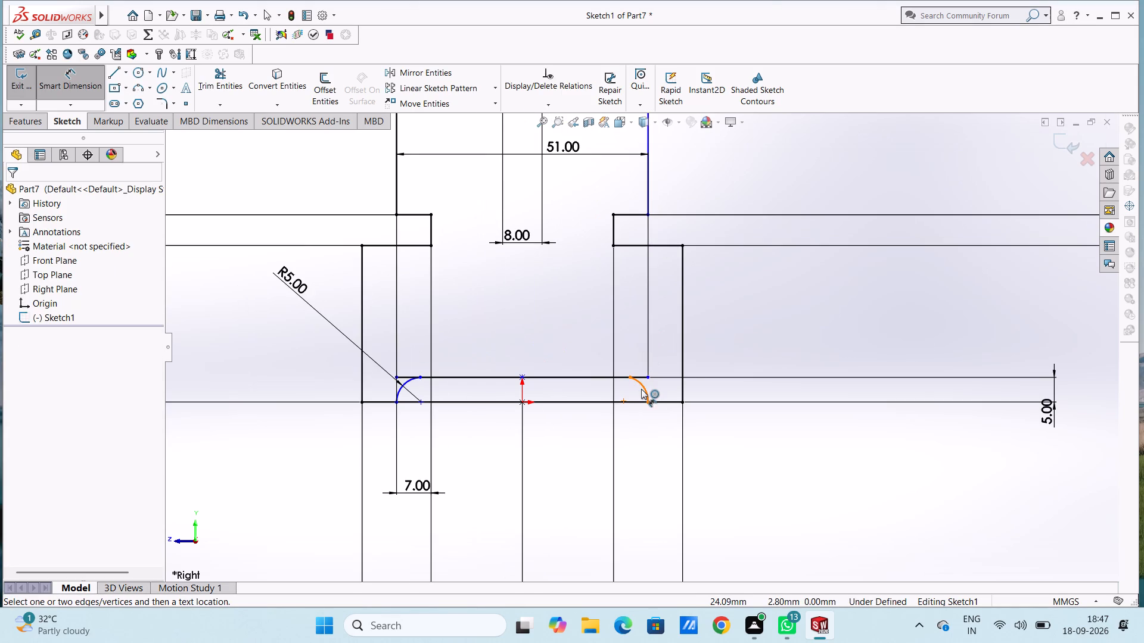
{"action": "left_click", "coordinate": [642, 388]}
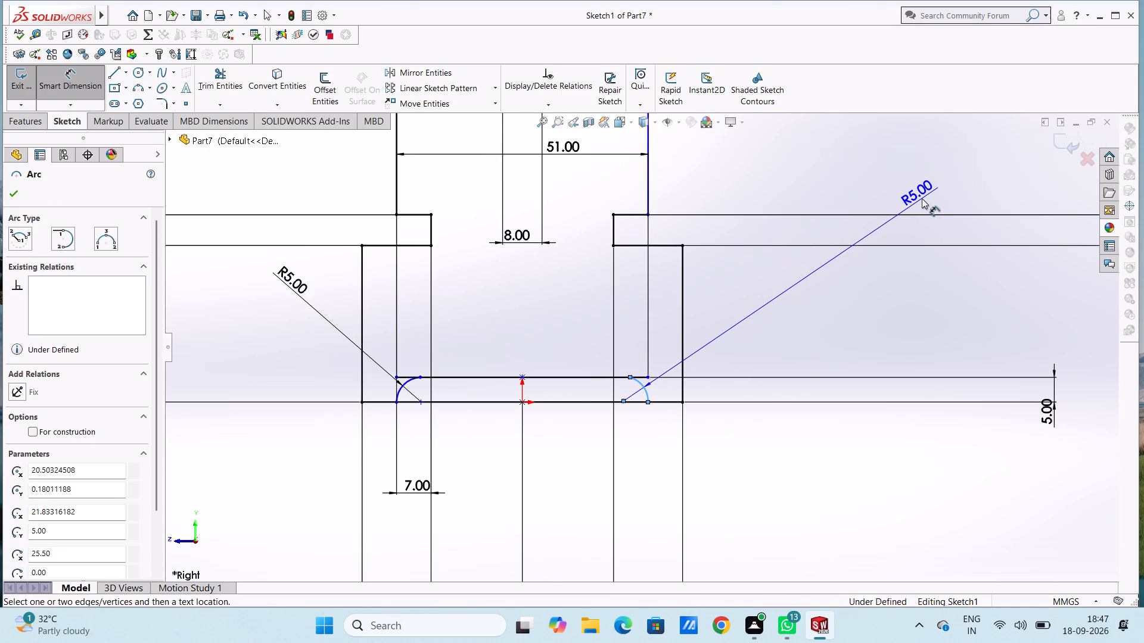
{"action": "left_click", "coordinate": [922, 198]}
{"action": "left_click", "coordinate": [872, 183]}
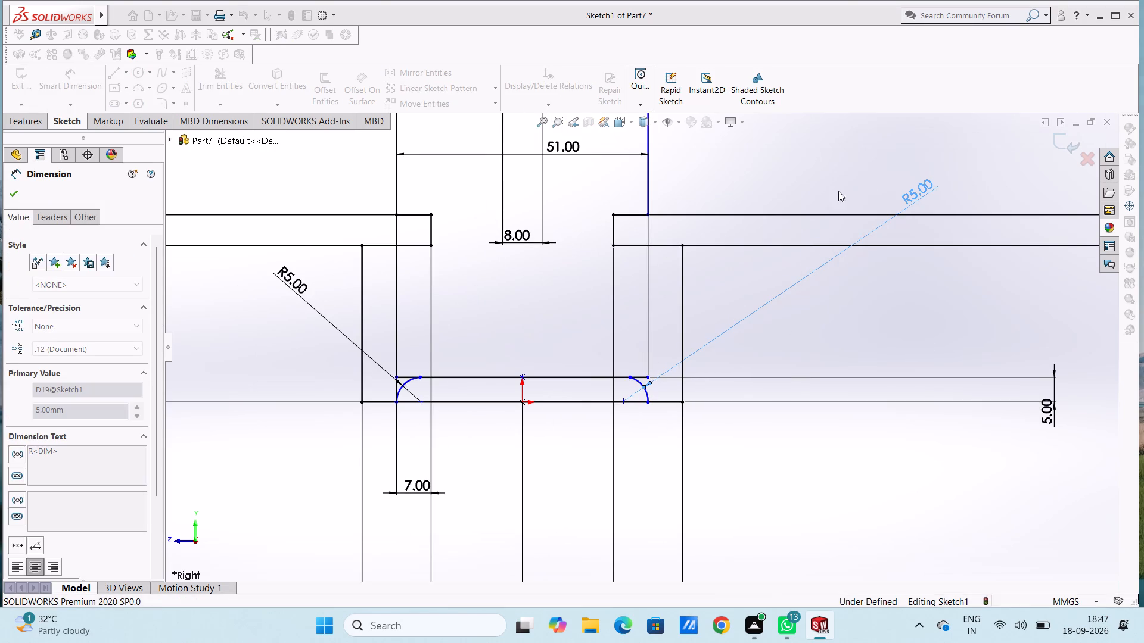
{"action": "left_click", "coordinate": [832, 177]}
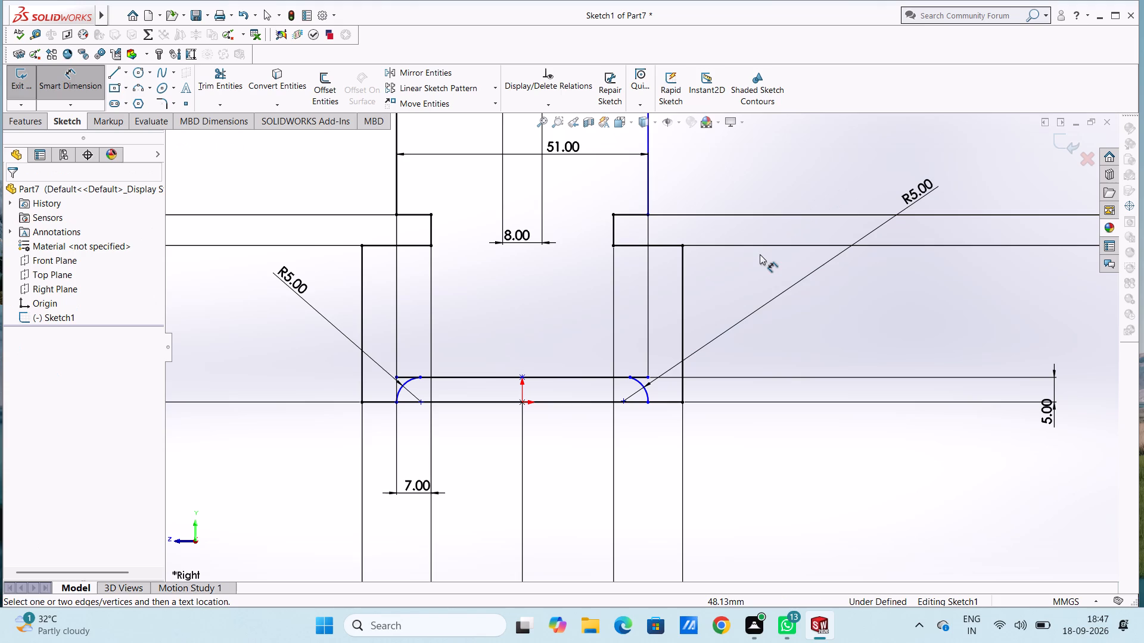
{"action": "key", "text": "Escape"}
{"action": "key", "text": "Escape"}
{"action": "key", "text": "Escape"}
Add a tangent relation between the right corner arc and the inner horizontal line.
{"action": "scroll", "coordinate": [664, 423], "scroll_direction": "down", "scroll_amount": 2}
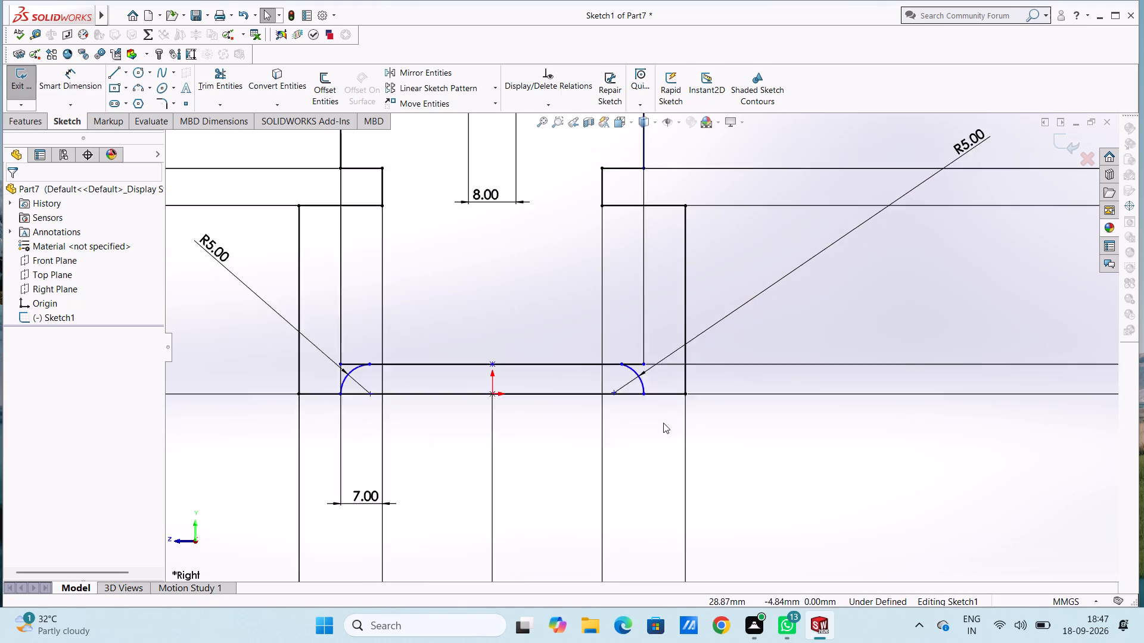
{"action": "scroll", "coordinate": [663, 423], "scroll_direction": "down", "scroll_amount": 1}
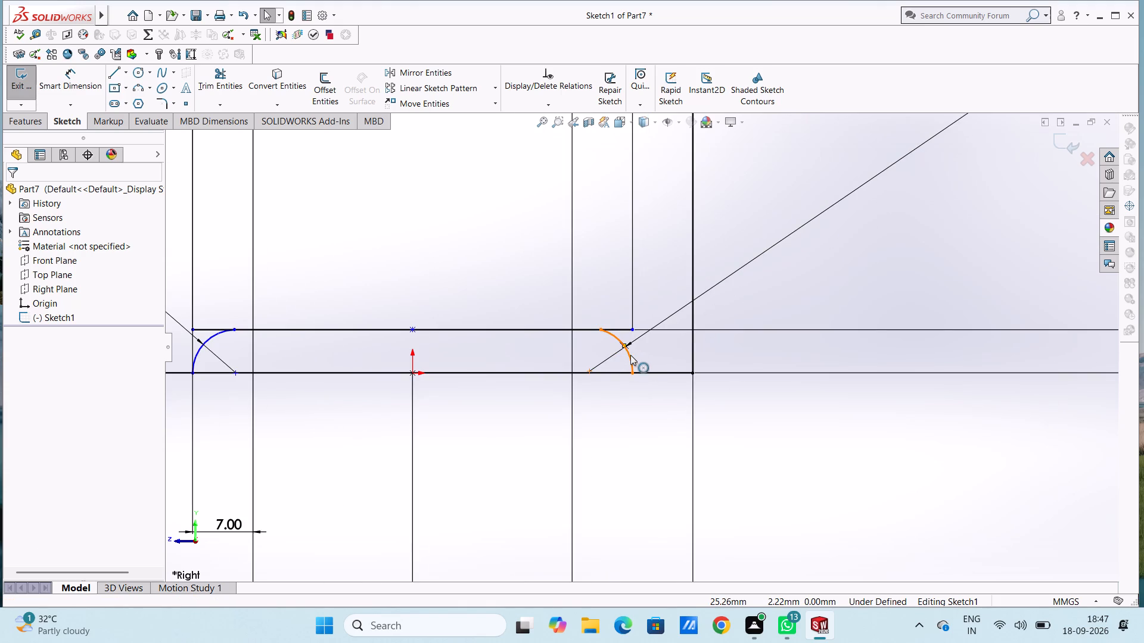
{"action": "left_click", "coordinate": [612, 335]}
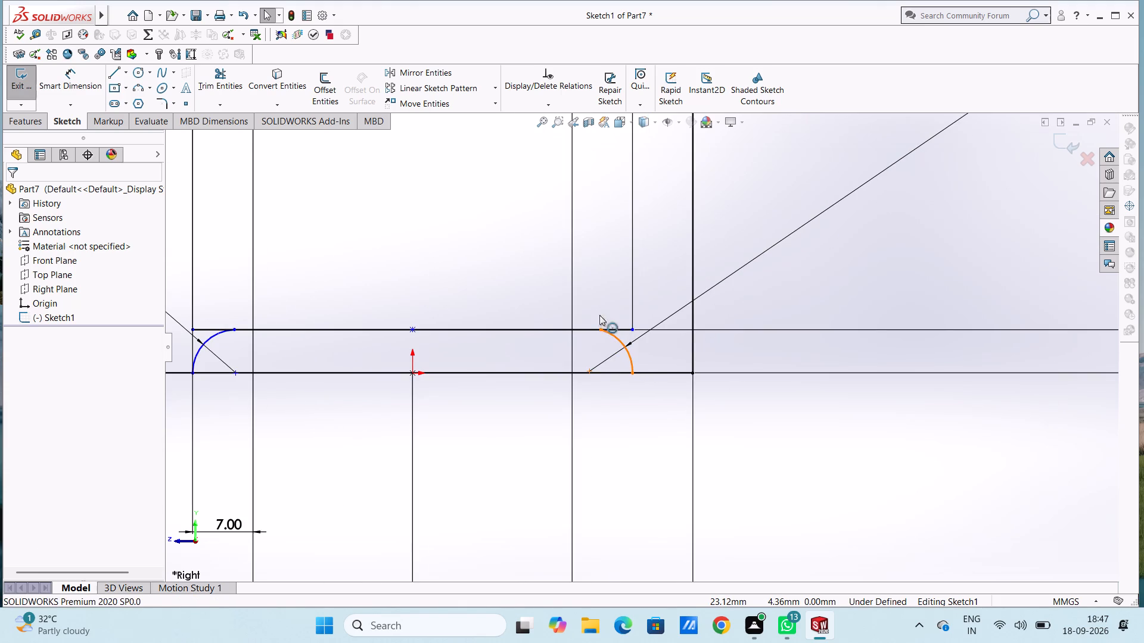
{"action": "left_click", "coordinate": [584, 329], "text": "ctrl"}
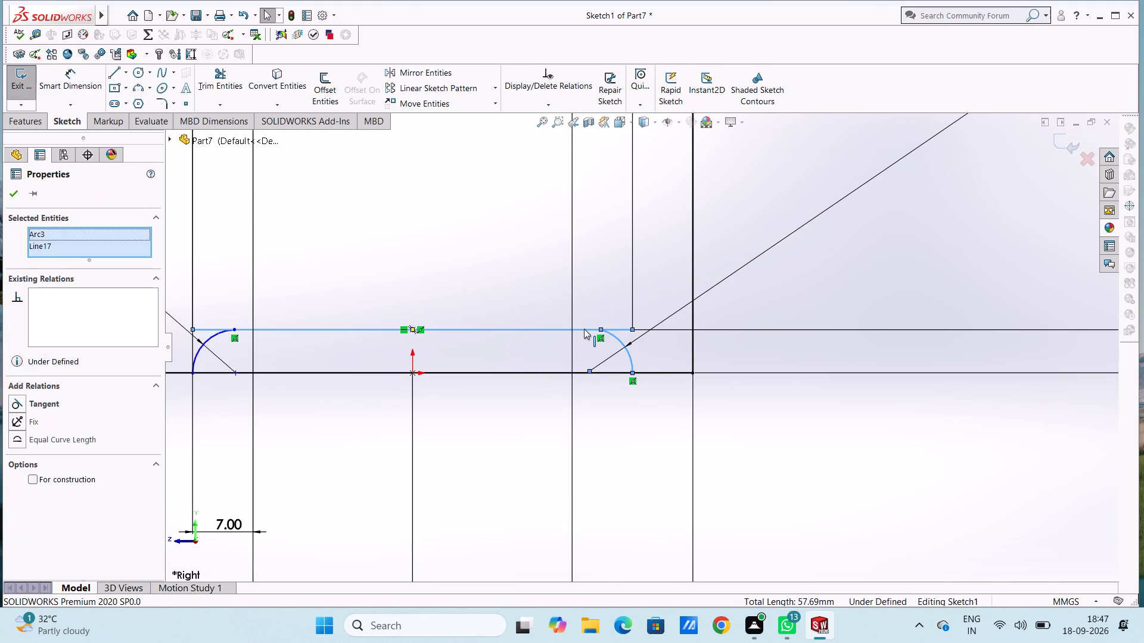
{"action": "left_click", "coordinate": [19, 404]}
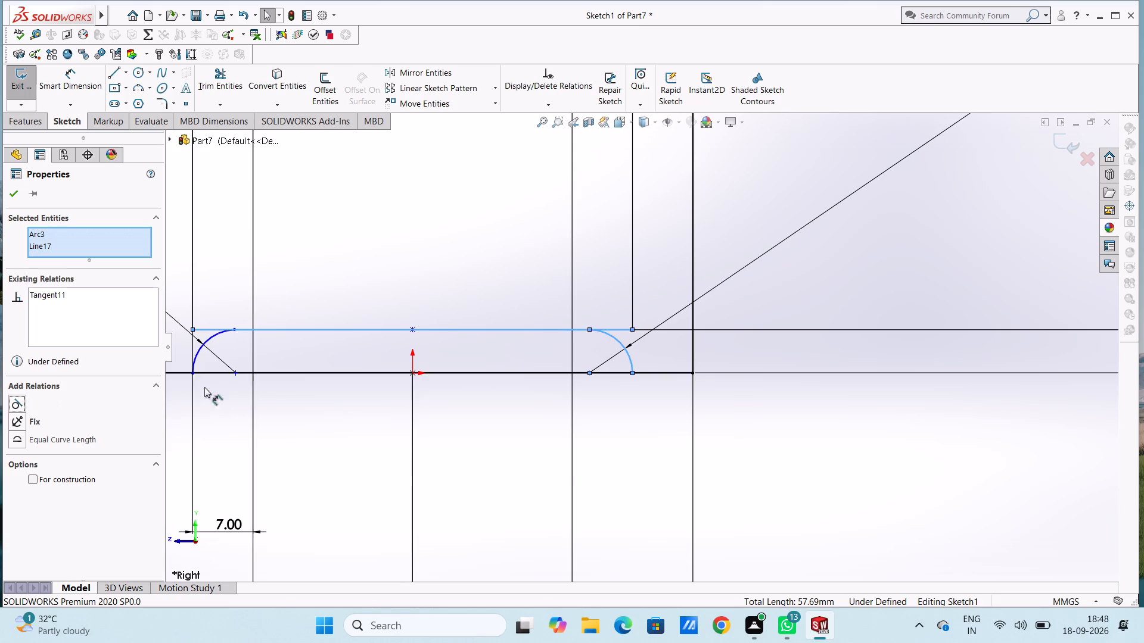
{"action": "left_click", "coordinate": [461, 305]}
Add a tangent relation between the left corner arc and the inner horizontal line.
{"action": "scroll", "coordinate": [461, 305], "scroll_direction": "up", "scroll_amount": 4}
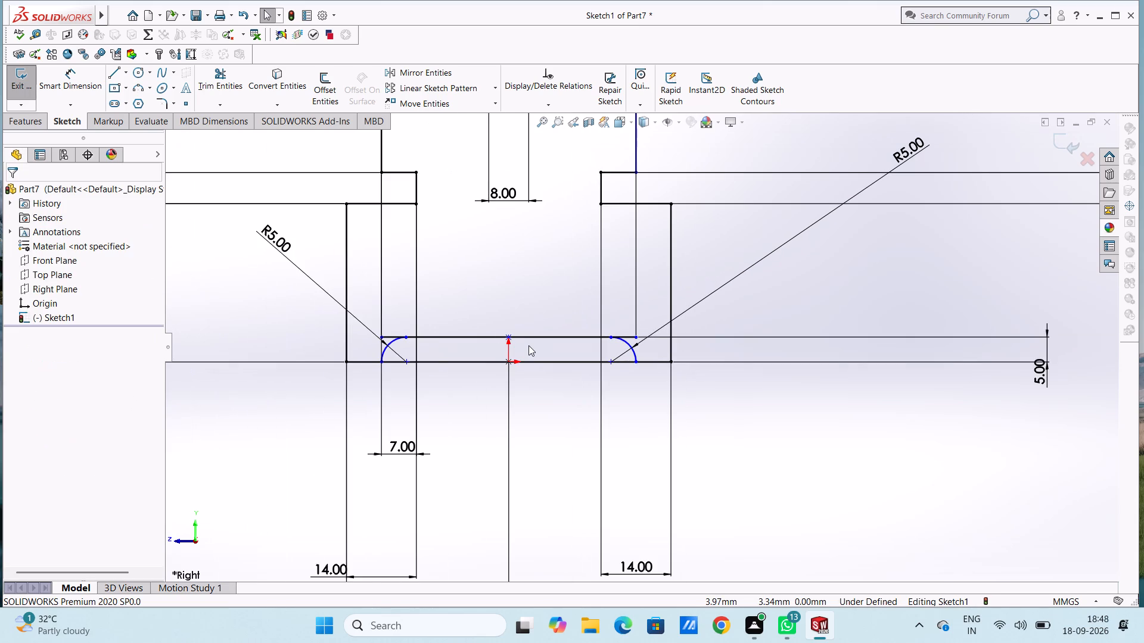
{"action": "scroll", "coordinate": [529, 345], "scroll_direction": "up", "scroll_amount": 1}
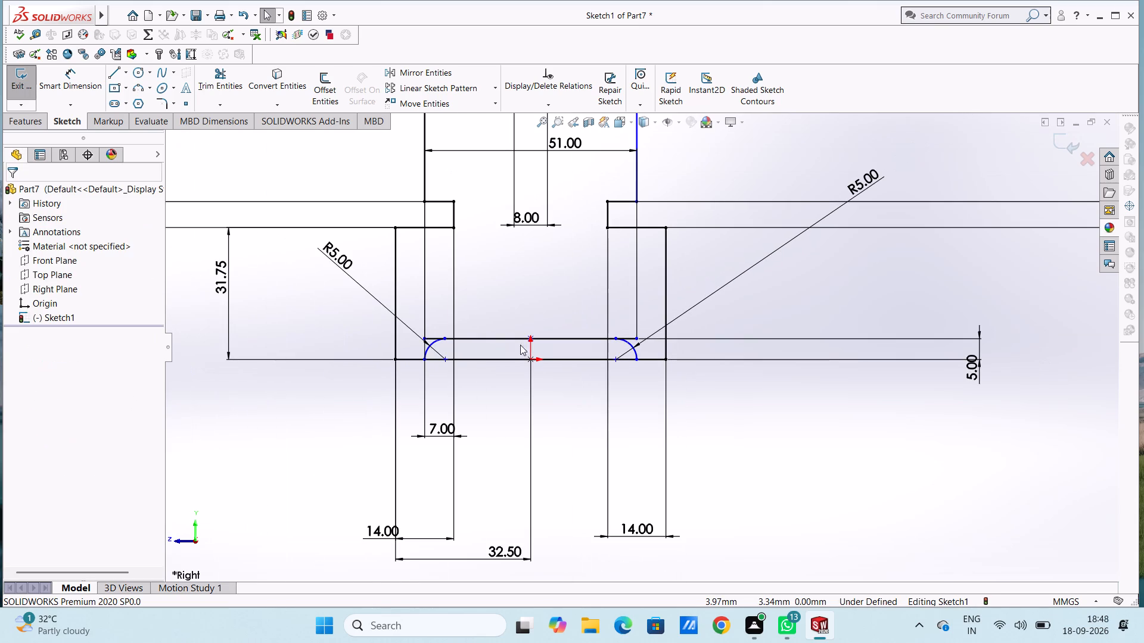
{"action": "scroll", "coordinate": [451, 313], "scroll_direction": "down", "scroll_amount": 6}
{"action": "left_click", "coordinate": [461, 371]}
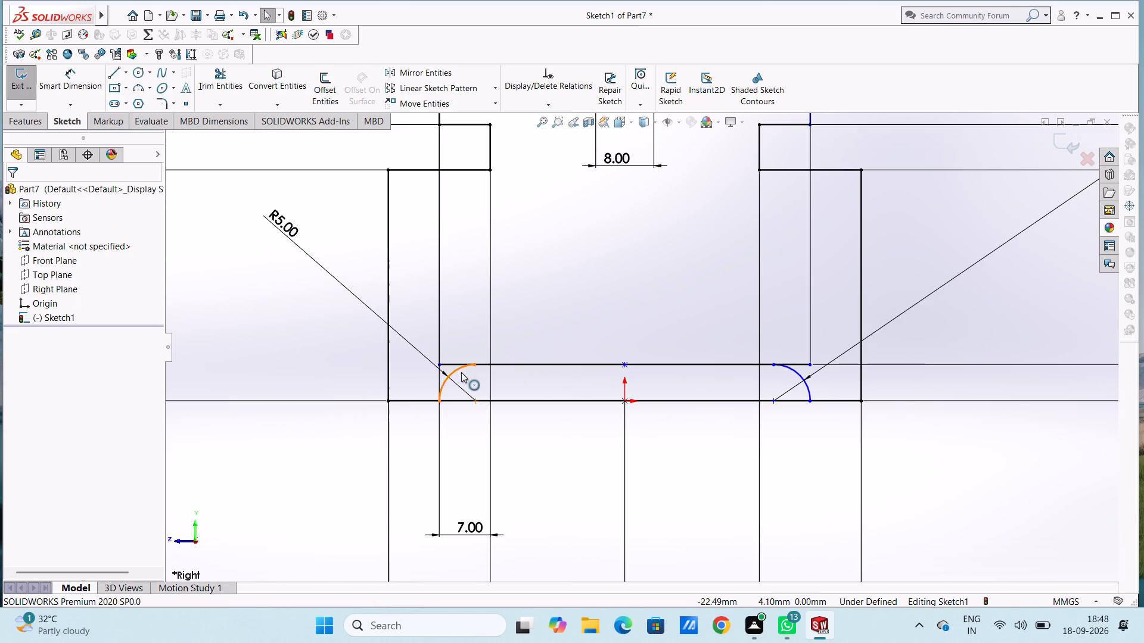
{"action": "left_click", "coordinate": [500, 364], "text": "ctrl"}
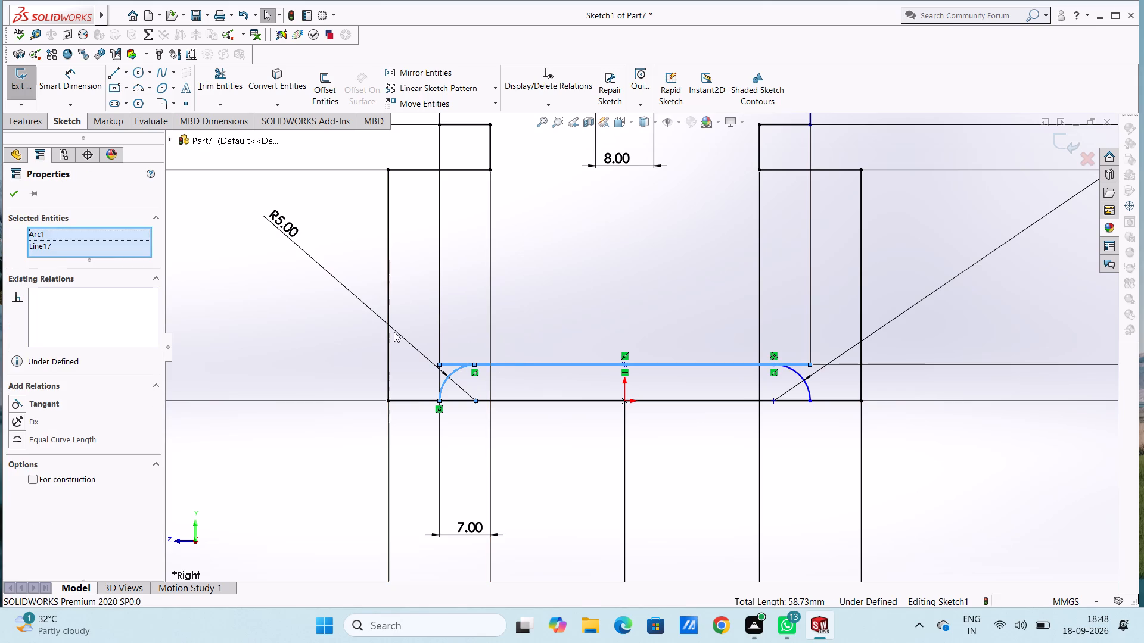
{"action": "left_click", "coordinate": [19, 399]}
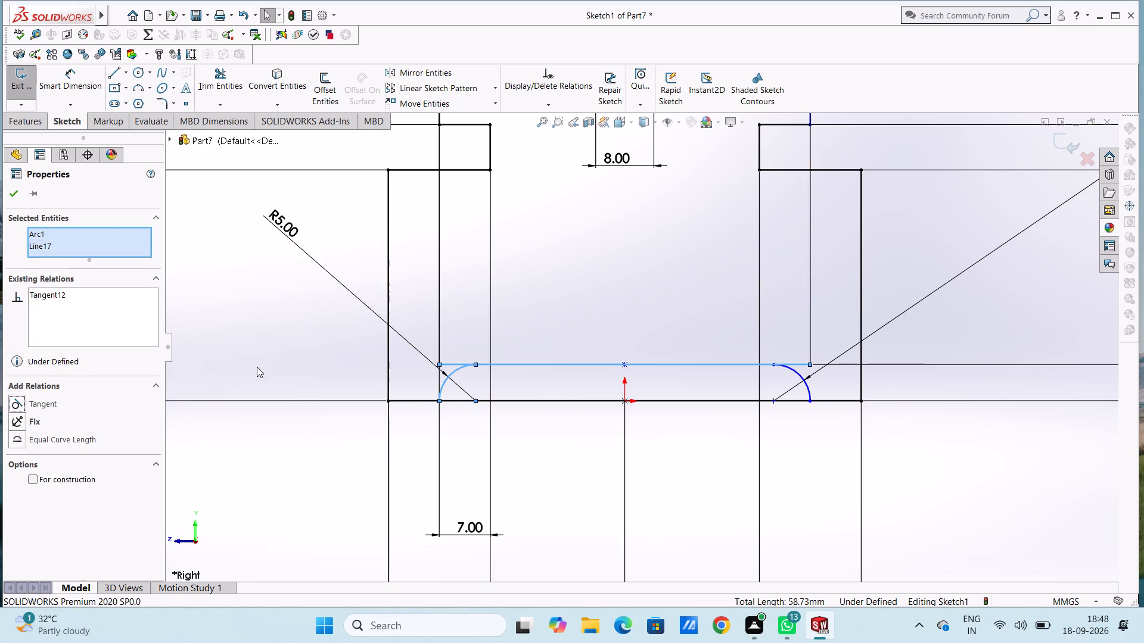
{"action": "left_click", "coordinate": [257, 367]}
Trim both ends of the inner horizontal line that overhang the corner arcs, accepting the loss of the associated relation and dimension.
{"action": "scroll", "coordinate": [262, 361], "scroll_direction": "up", "scroll_amount": 8}
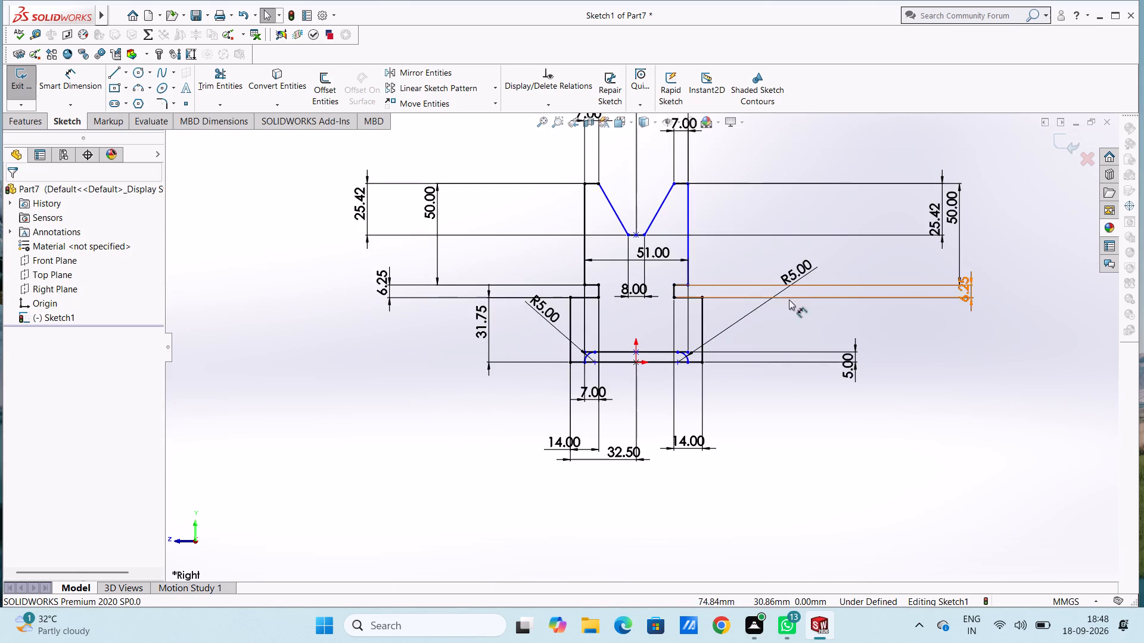
{"action": "scroll", "coordinate": [789, 299], "scroll_direction": "down", "scroll_amount": 5}
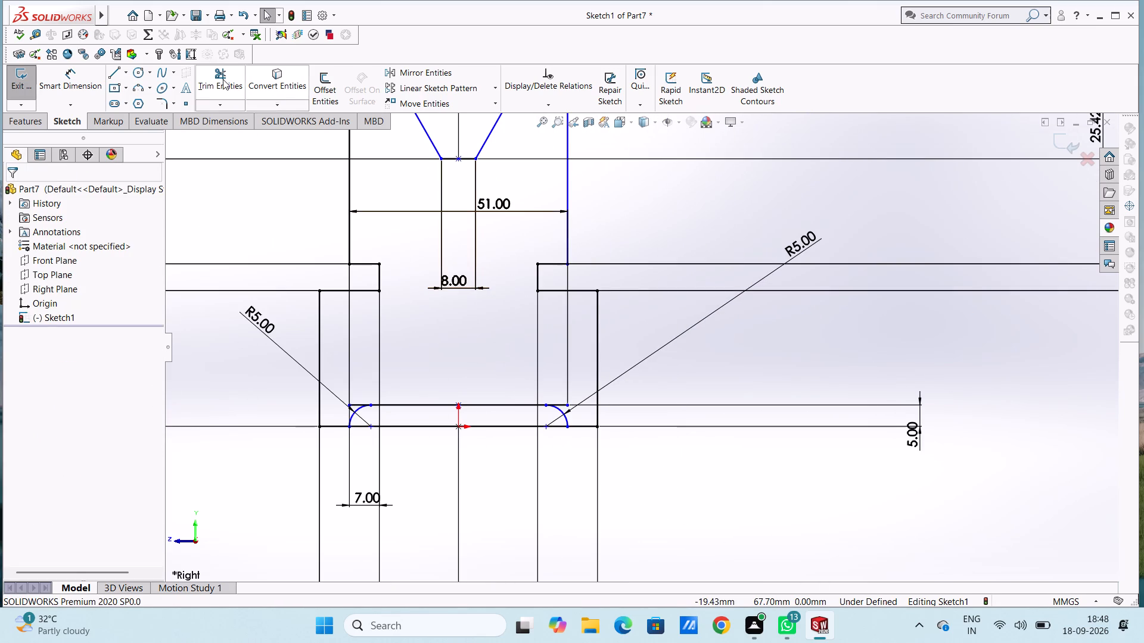
{"action": "left_click", "coordinate": [223, 77]}
{"action": "scroll", "coordinate": [367, 433], "scroll_direction": "down", "scroll_amount": 6}
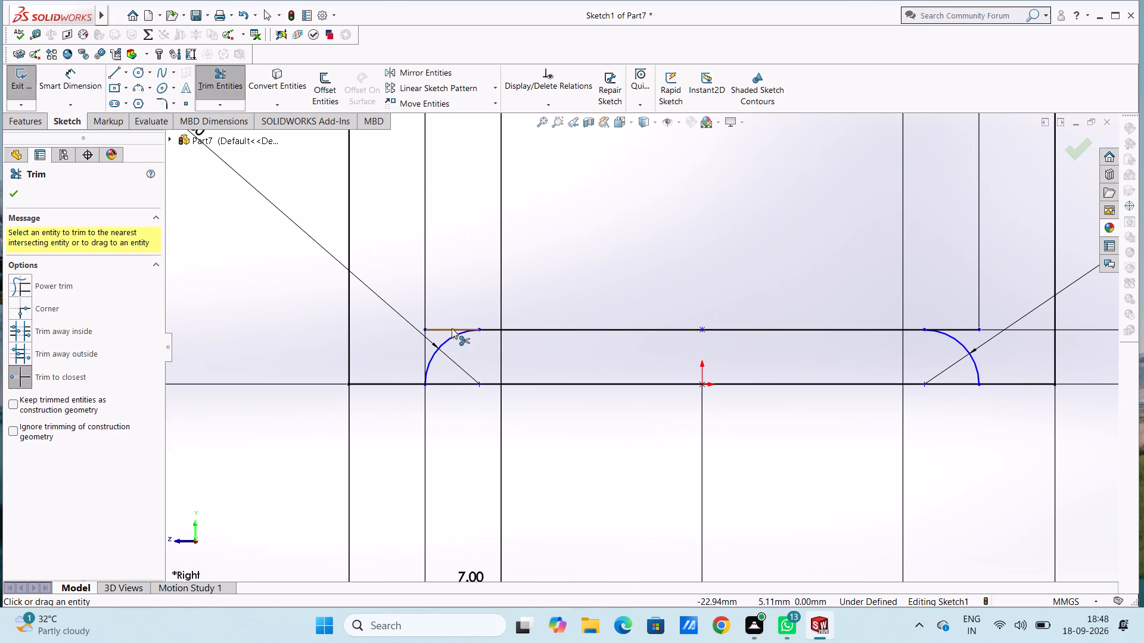
{"action": "left_click", "coordinate": [439, 330]}
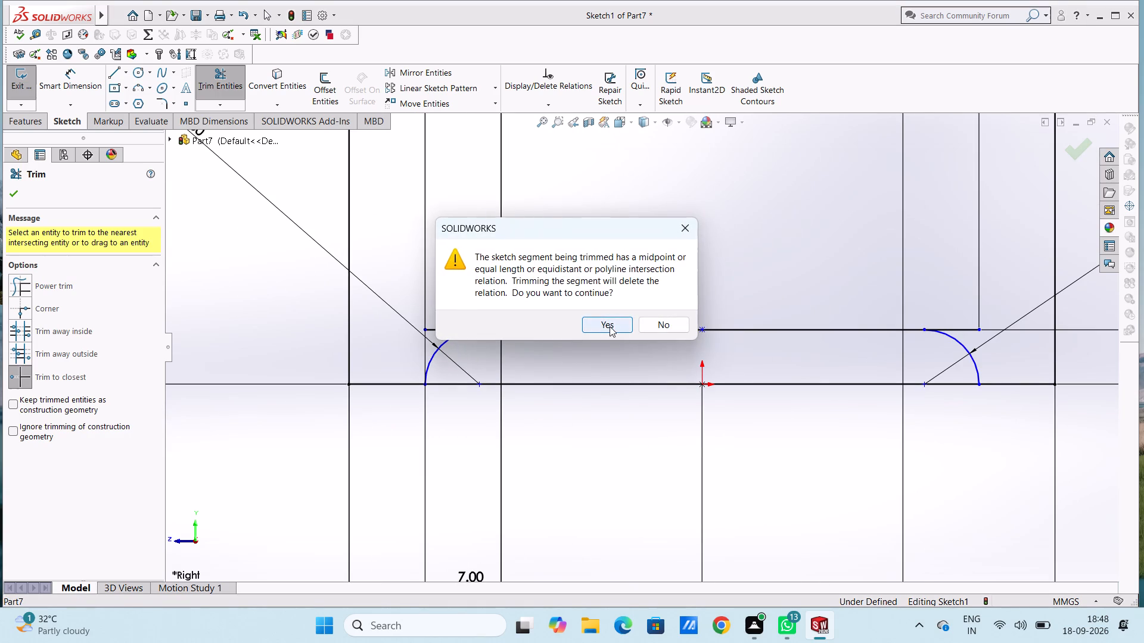
{"action": "left_click", "coordinate": [610, 326]}
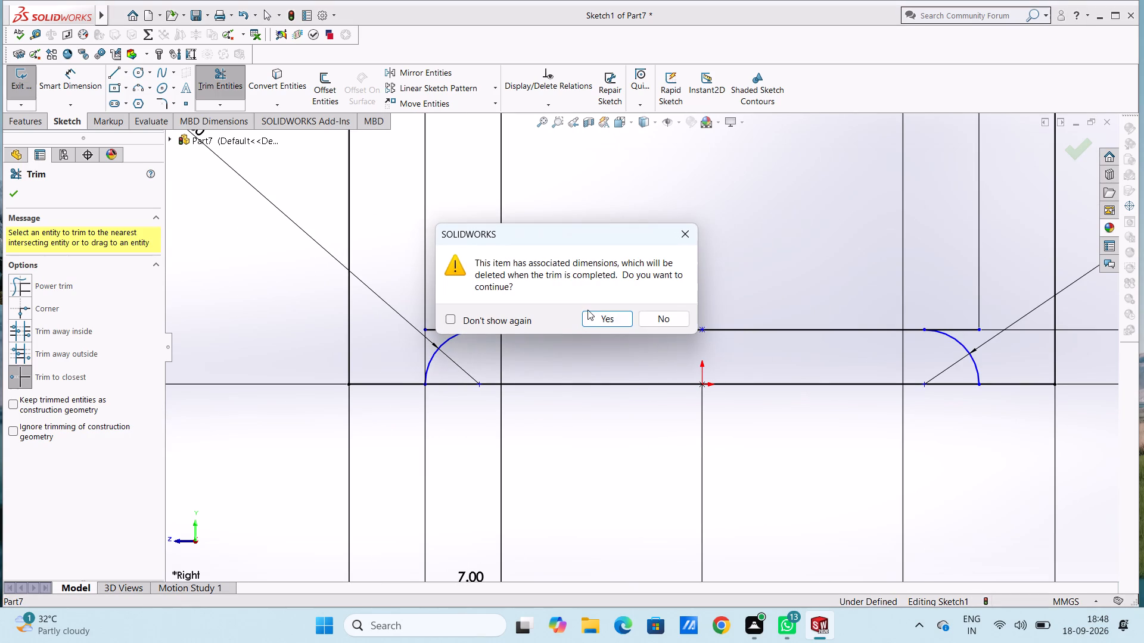
{"action": "left_click", "coordinate": [604, 317]}
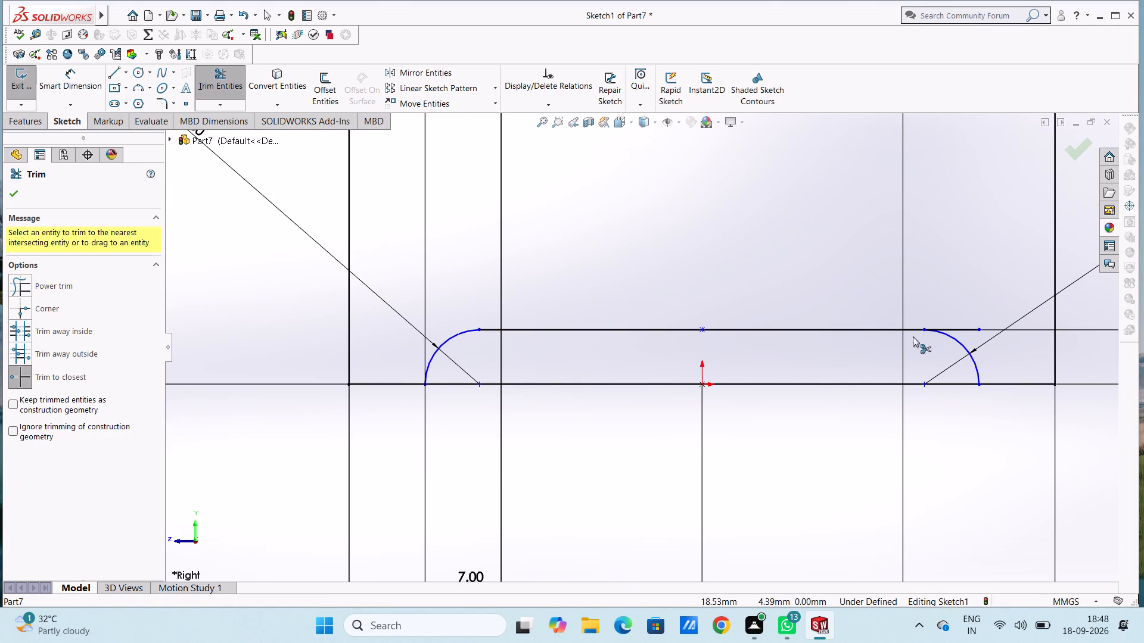
{"action": "left_click", "coordinate": [968, 329]}
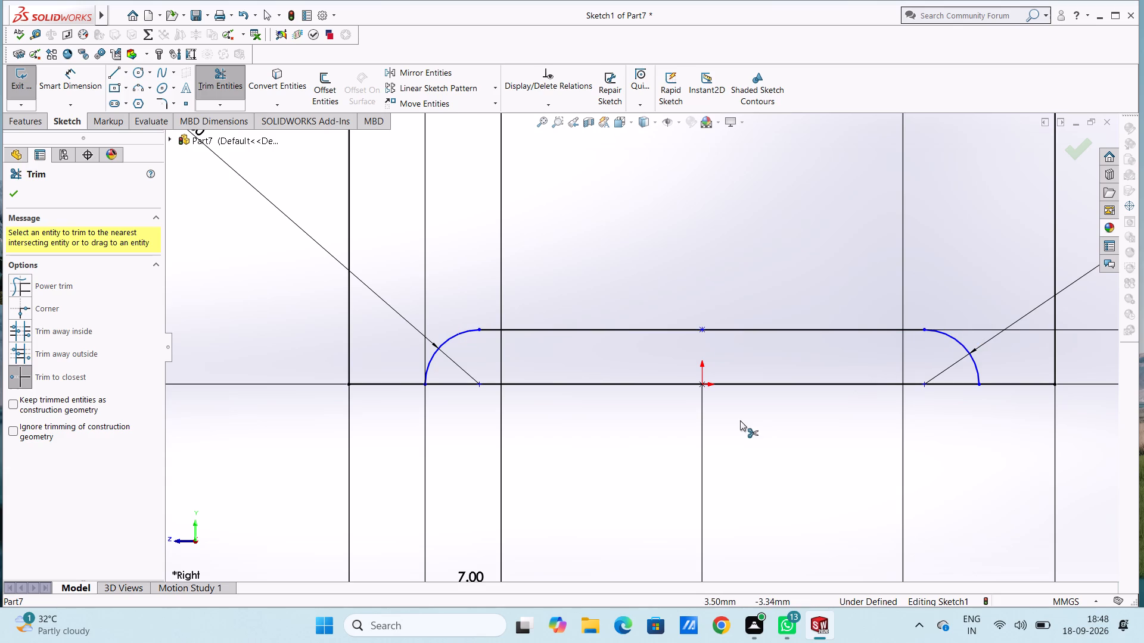
Trim away the base line segment between the two corner arcs to open the recess, accepting the loss of its midpoint relation.
{"action": "left_click", "coordinate": [751, 385]}
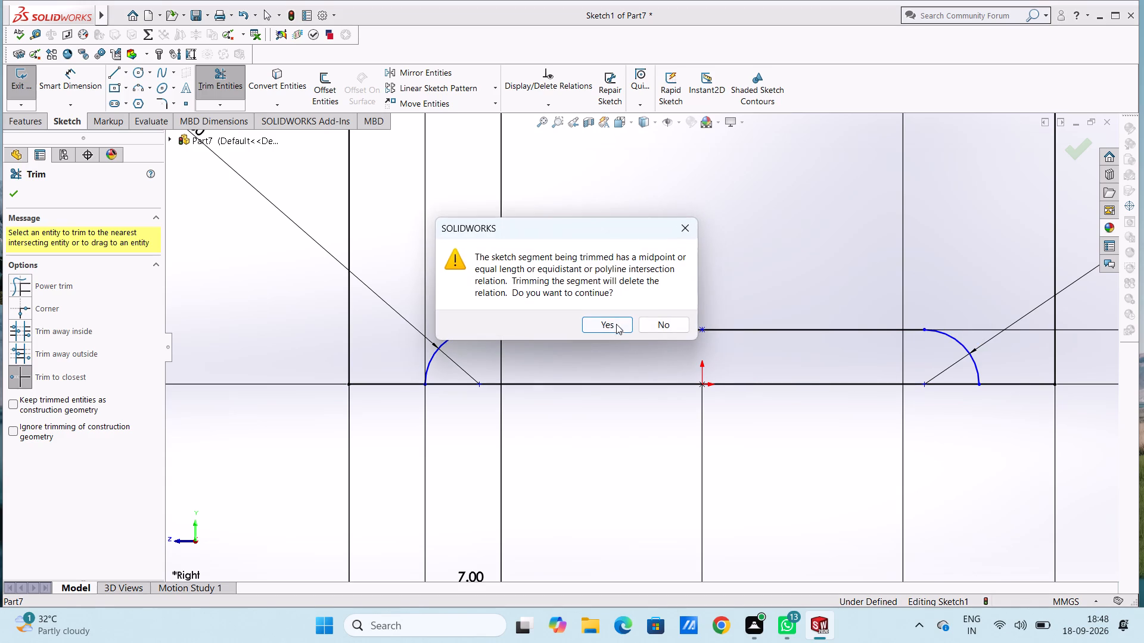
{"action": "left_click", "coordinate": [615, 321]}
{"action": "left_click", "coordinate": [628, 383]}
{"action": "left_click", "coordinate": [628, 383]}
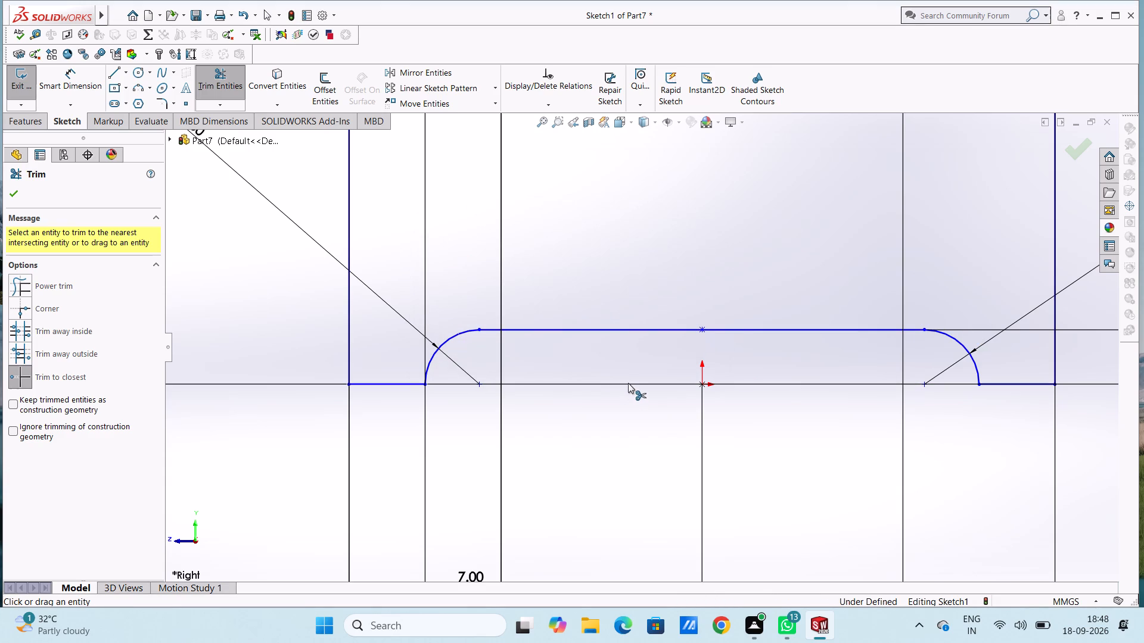
{"action": "left_click", "coordinate": [628, 383]}
{"action": "scroll", "coordinate": [628, 382], "scroll_direction": "up", "scroll_amount": 13}
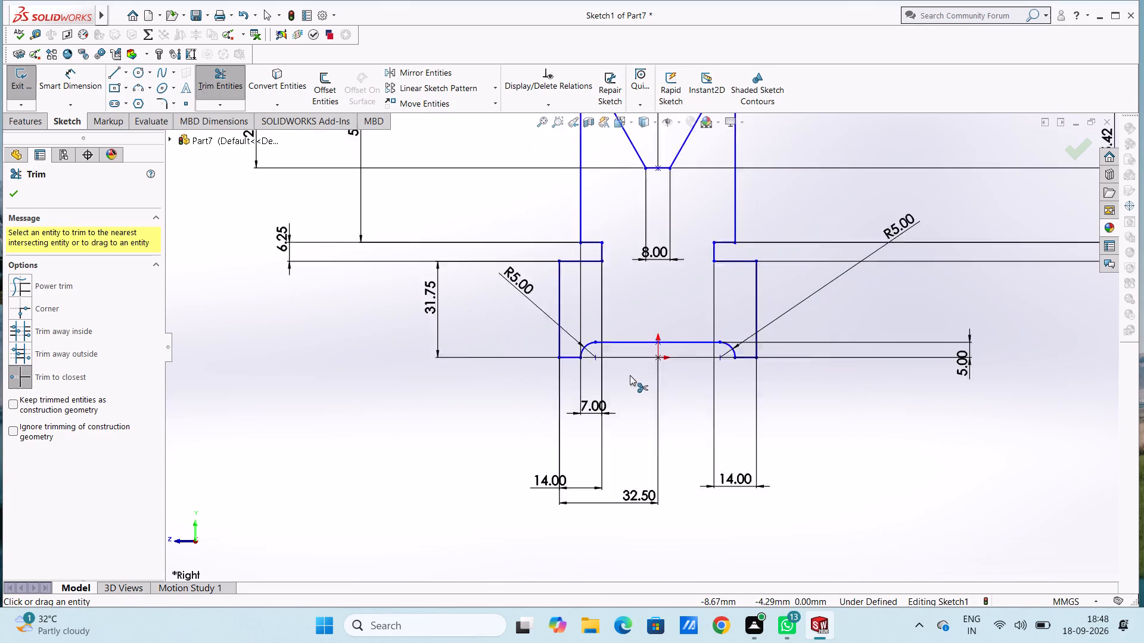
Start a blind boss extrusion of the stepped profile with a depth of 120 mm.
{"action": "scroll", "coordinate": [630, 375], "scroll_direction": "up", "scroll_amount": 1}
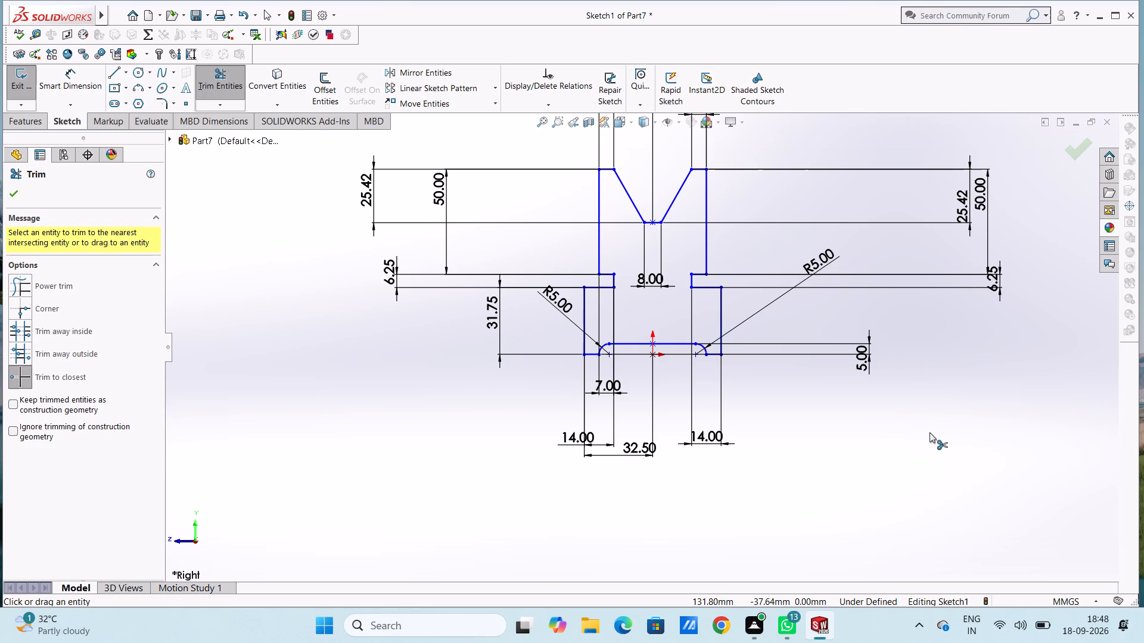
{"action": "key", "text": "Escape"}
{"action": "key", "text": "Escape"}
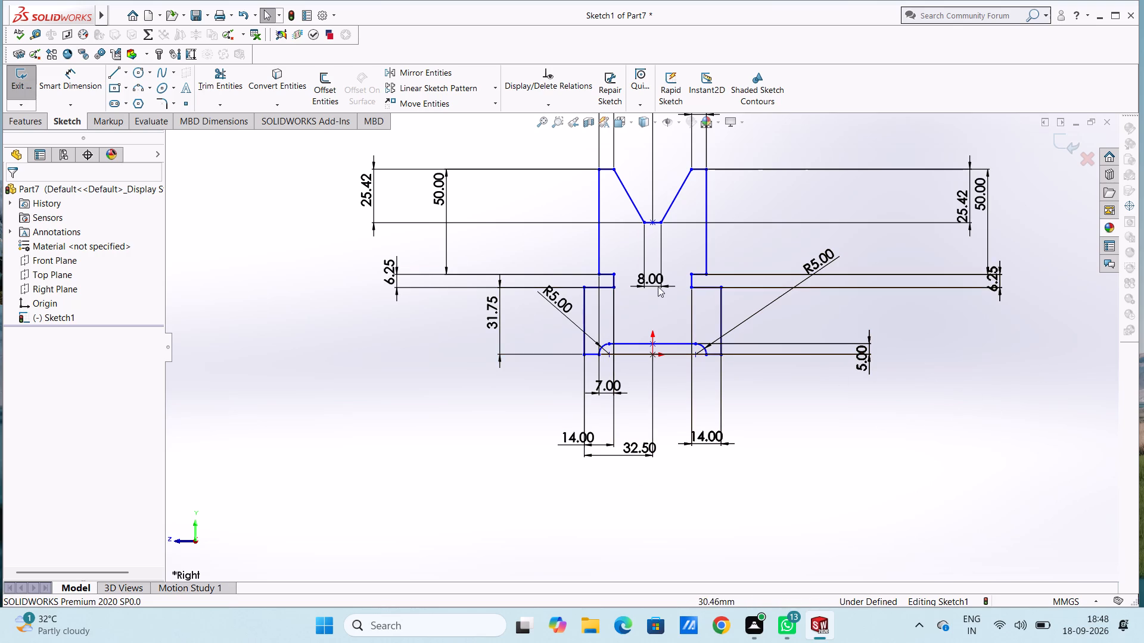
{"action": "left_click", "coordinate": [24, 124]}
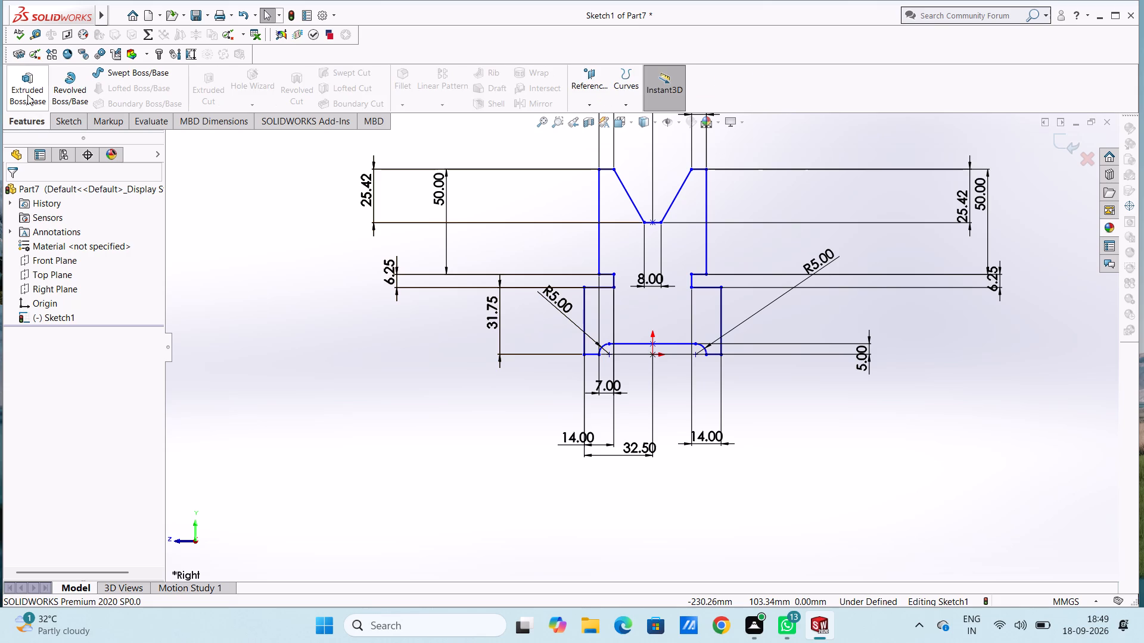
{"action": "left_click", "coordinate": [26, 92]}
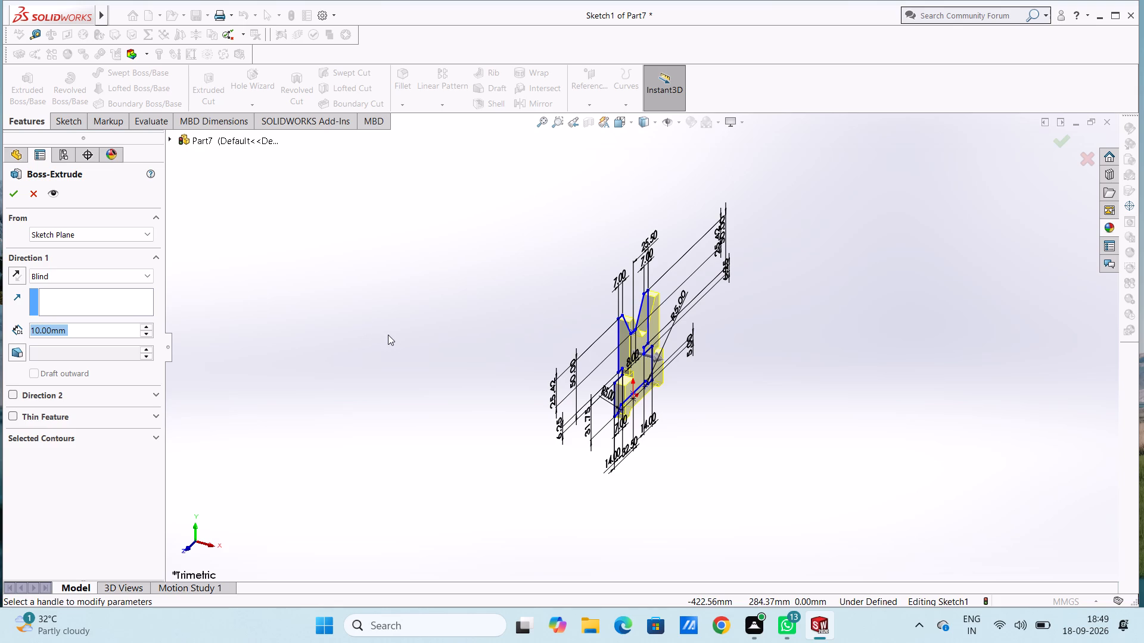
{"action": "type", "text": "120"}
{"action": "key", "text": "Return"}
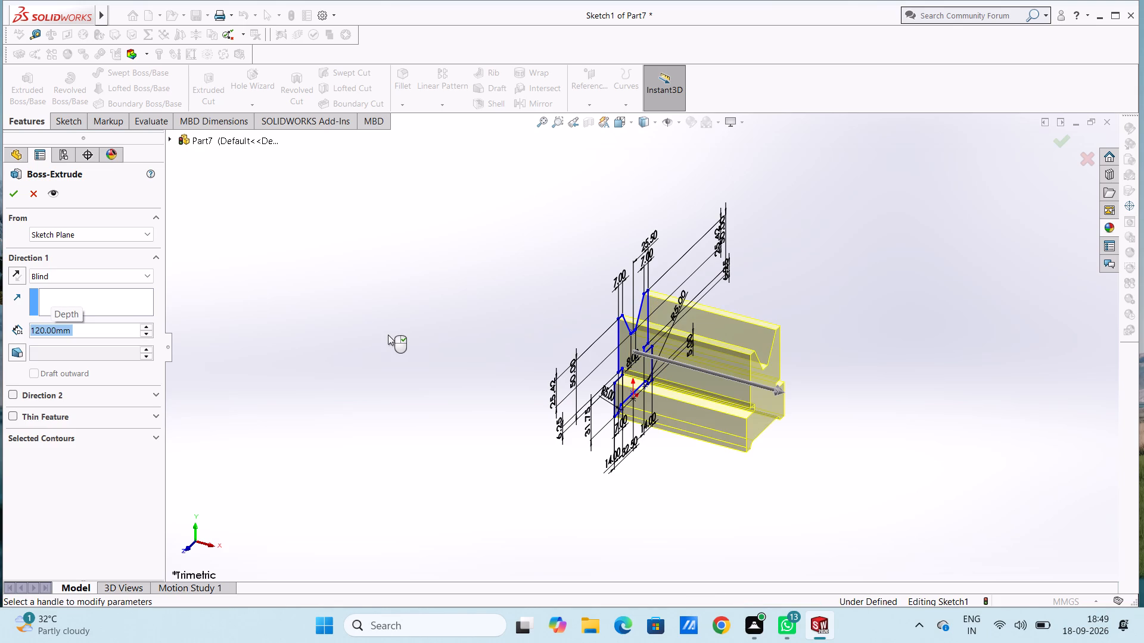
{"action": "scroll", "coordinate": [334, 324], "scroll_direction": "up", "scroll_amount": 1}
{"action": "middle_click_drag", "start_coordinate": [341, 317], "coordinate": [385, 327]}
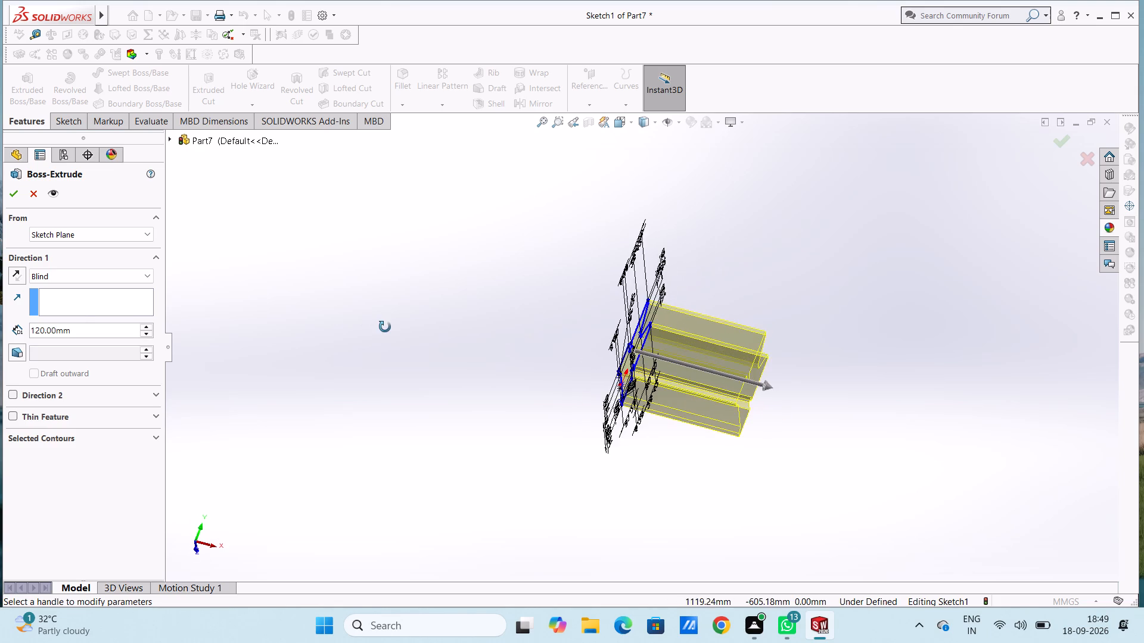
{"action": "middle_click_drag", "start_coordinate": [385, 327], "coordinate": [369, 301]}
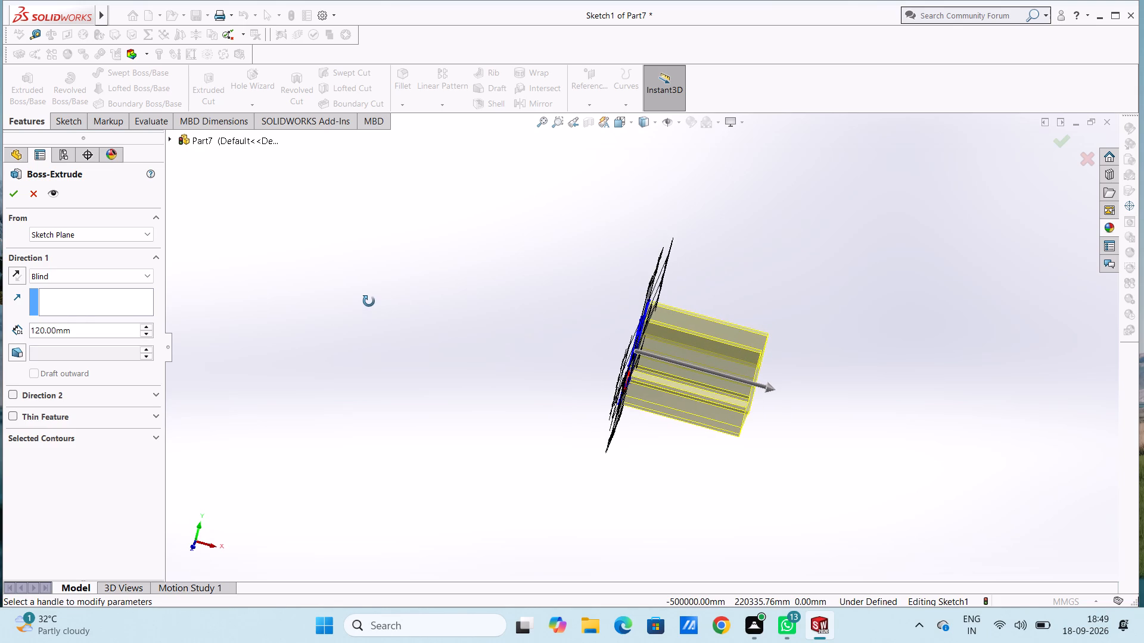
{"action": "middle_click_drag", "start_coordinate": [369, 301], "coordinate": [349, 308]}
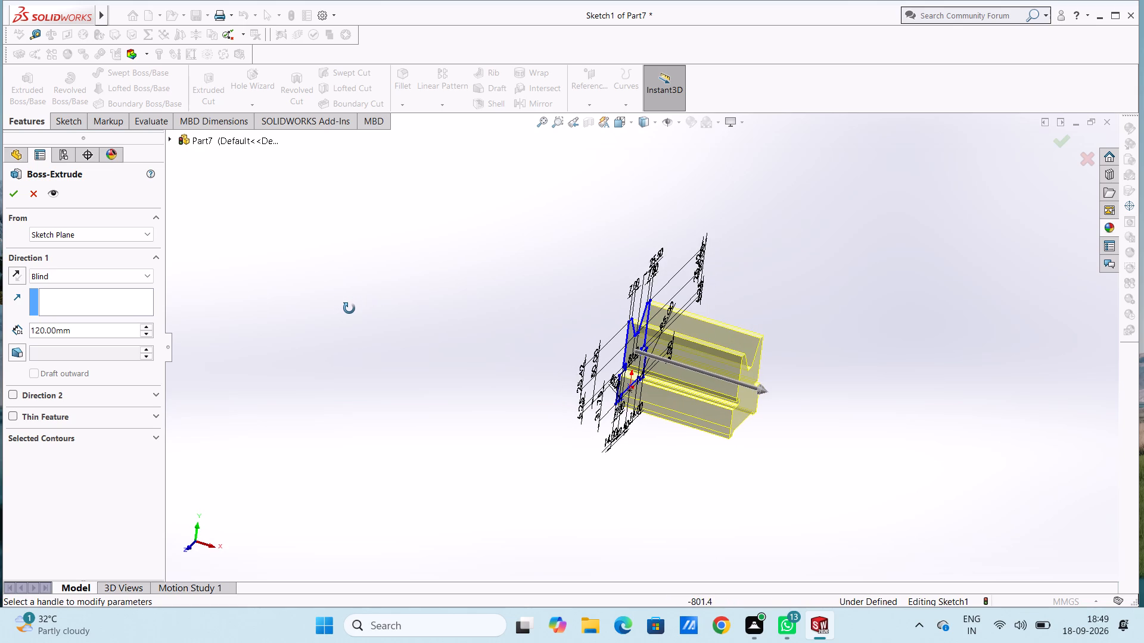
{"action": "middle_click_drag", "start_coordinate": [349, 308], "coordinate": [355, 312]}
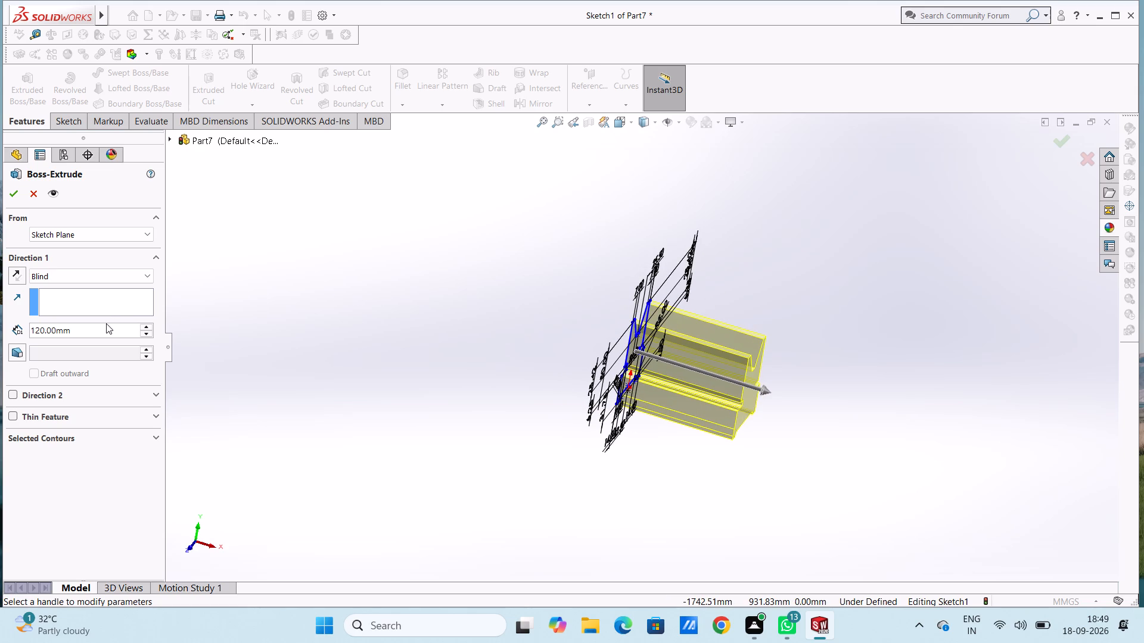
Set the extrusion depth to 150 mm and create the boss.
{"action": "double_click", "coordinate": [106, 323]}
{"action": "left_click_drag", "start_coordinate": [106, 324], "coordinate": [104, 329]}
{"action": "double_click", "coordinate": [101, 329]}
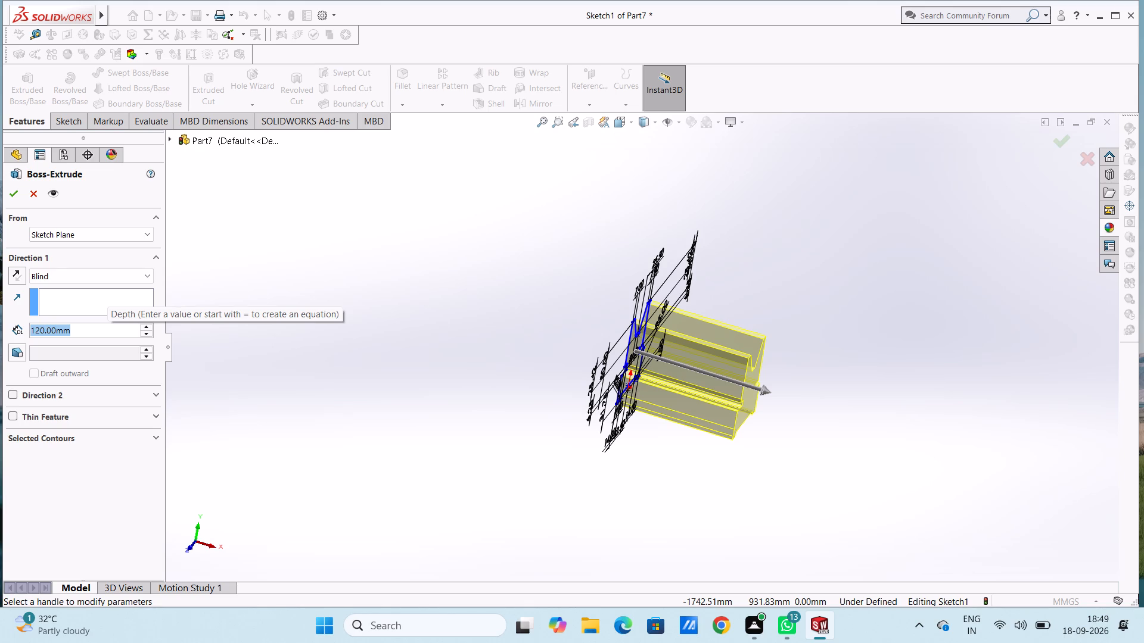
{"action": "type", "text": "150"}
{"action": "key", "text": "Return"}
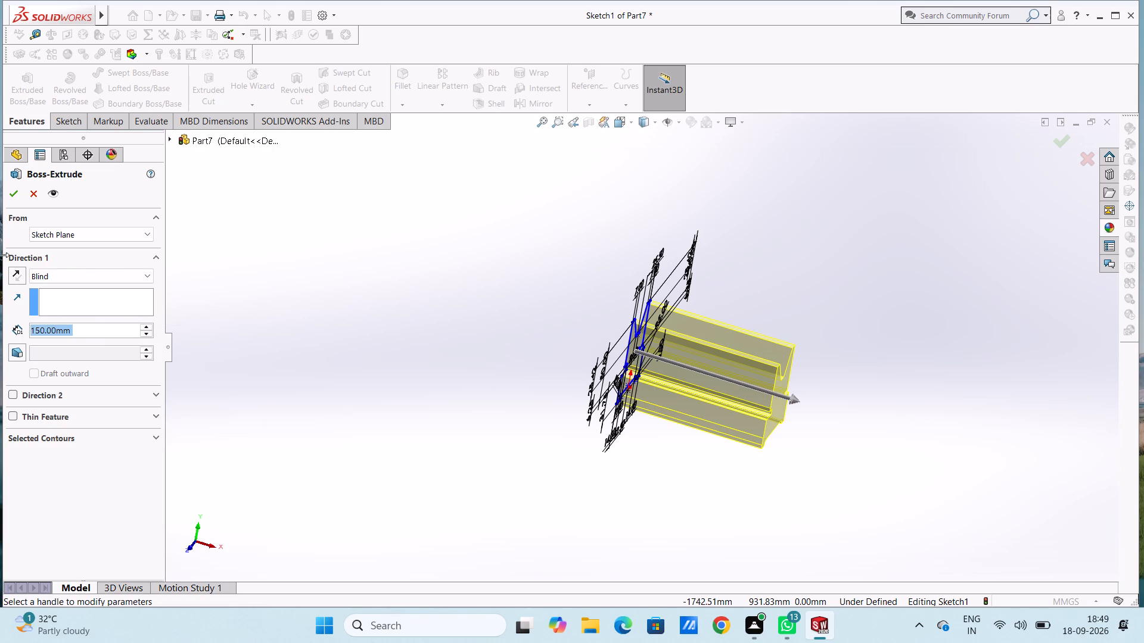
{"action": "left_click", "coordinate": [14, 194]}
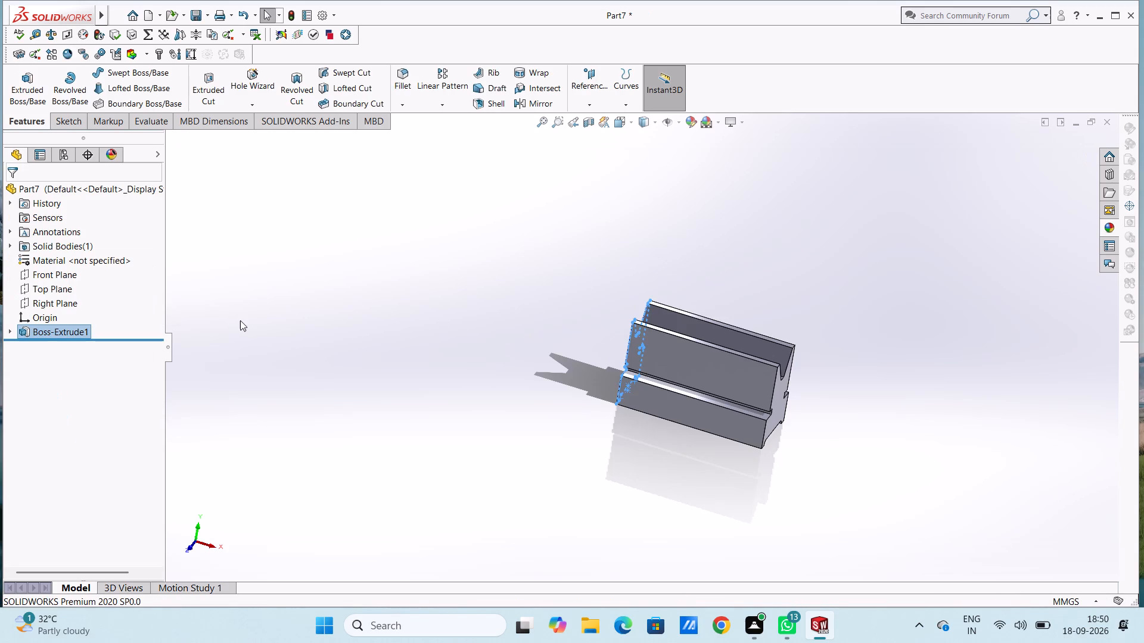
Examine the extruded block's V notch, side steps and base recess from several angles.
{"action": "left_click", "coordinate": [240, 319]}
{"action": "middle_click_drag", "start_coordinate": [306, 325], "coordinate": [258, 358]}
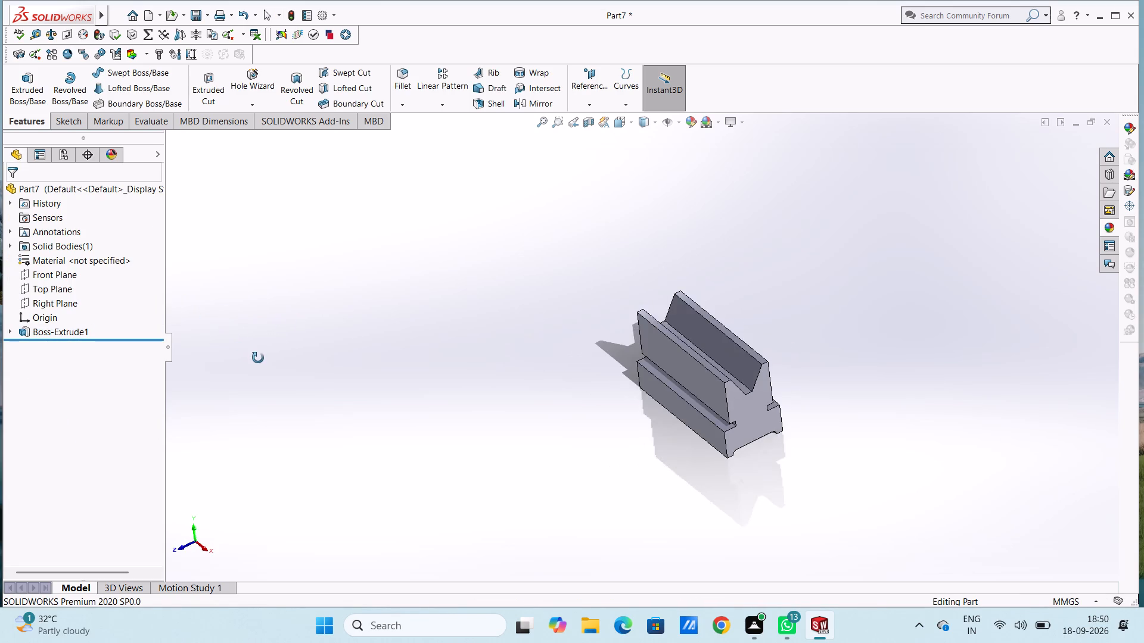
{"action": "middle_click_drag", "start_coordinate": [258, 358], "coordinate": [266, 363]}
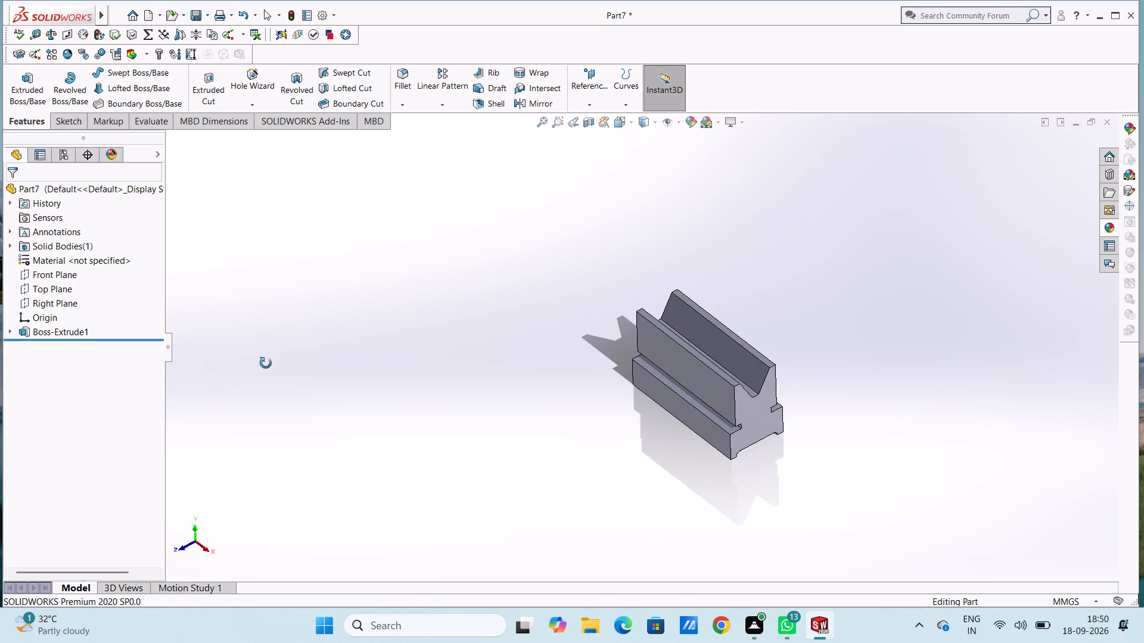
{"action": "middle_click_drag", "start_coordinate": [266, 363], "coordinate": [239, 324]}
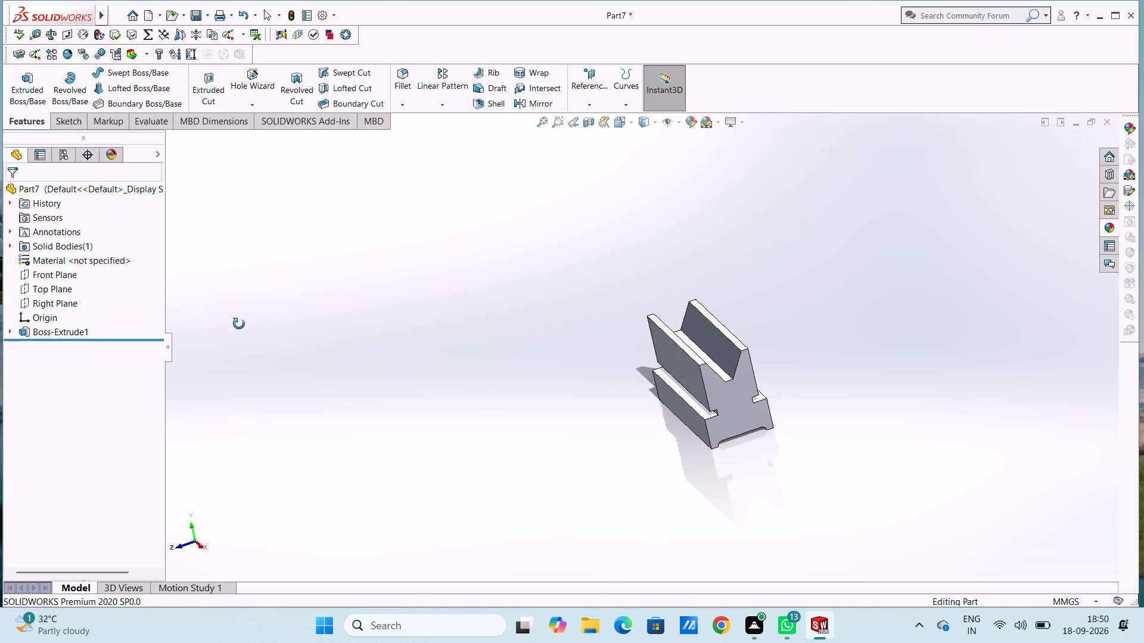
{"action": "middle_click_drag", "start_coordinate": [239, 324], "coordinate": [240, 302]}
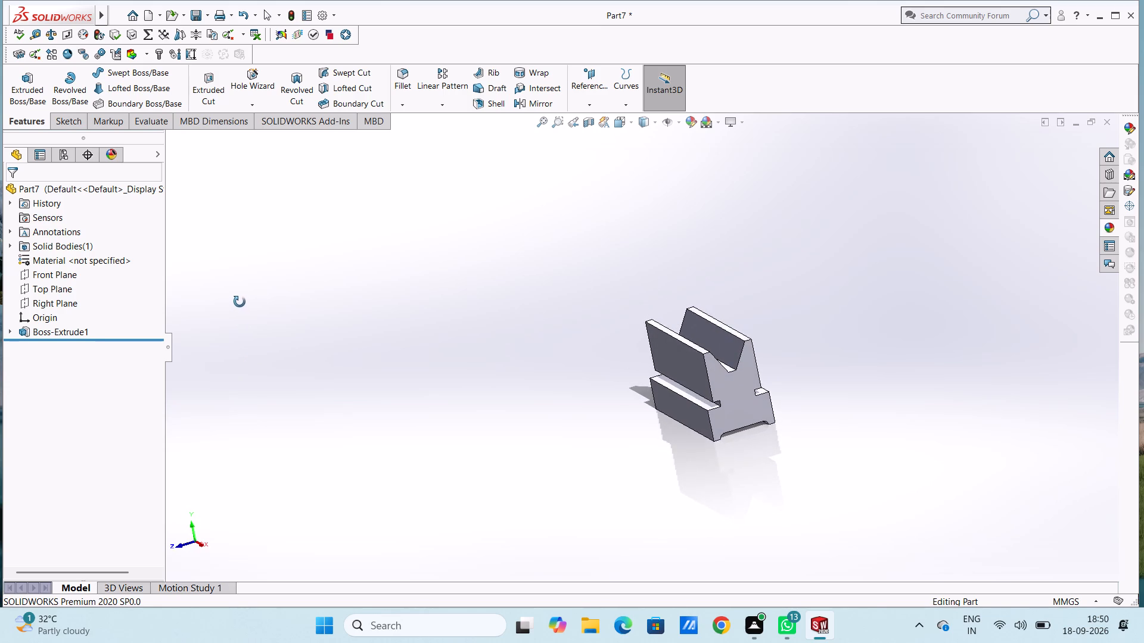
{"action": "middle_click_drag", "start_coordinate": [240, 302], "coordinate": [234, 298]}
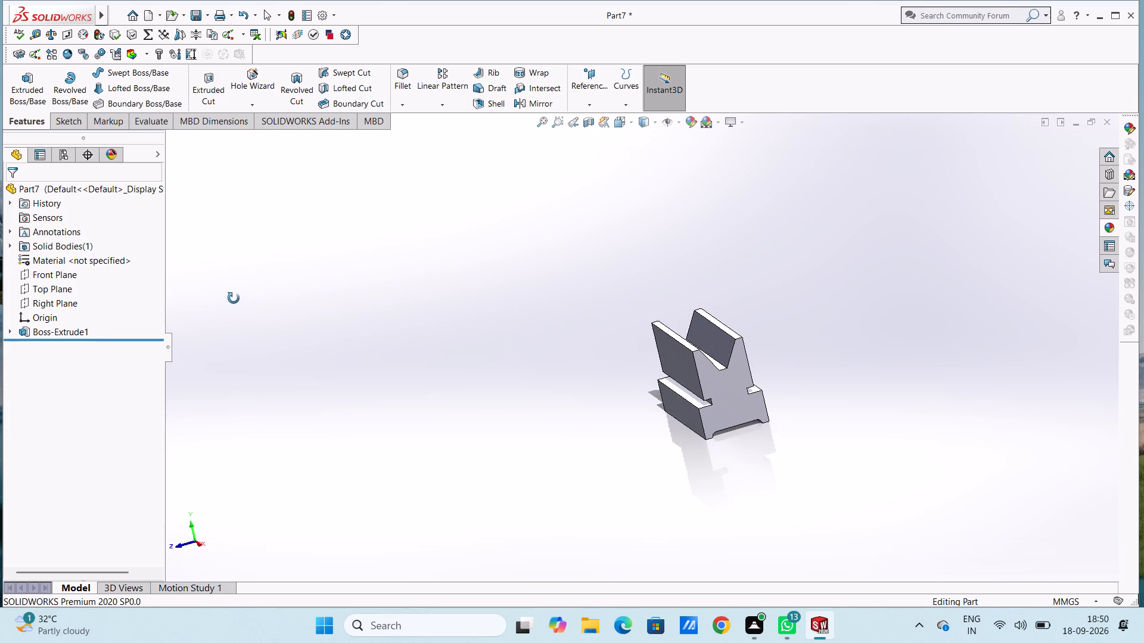
{"action": "middle_click_drag", "start_coordinate": [234, 298], "coordinate": [225, 257]}
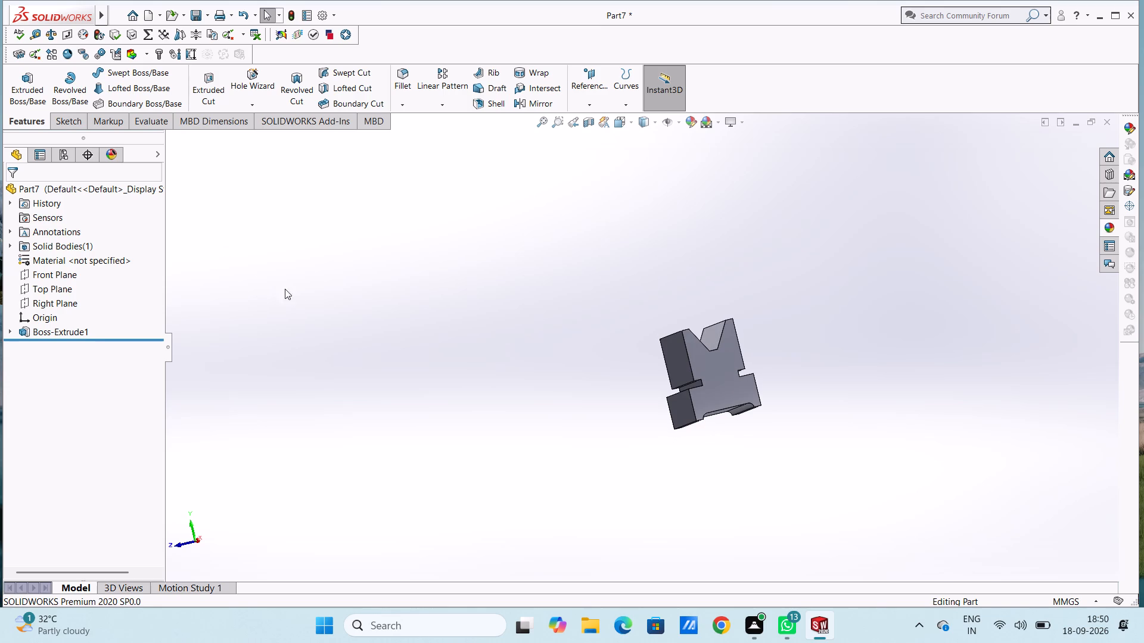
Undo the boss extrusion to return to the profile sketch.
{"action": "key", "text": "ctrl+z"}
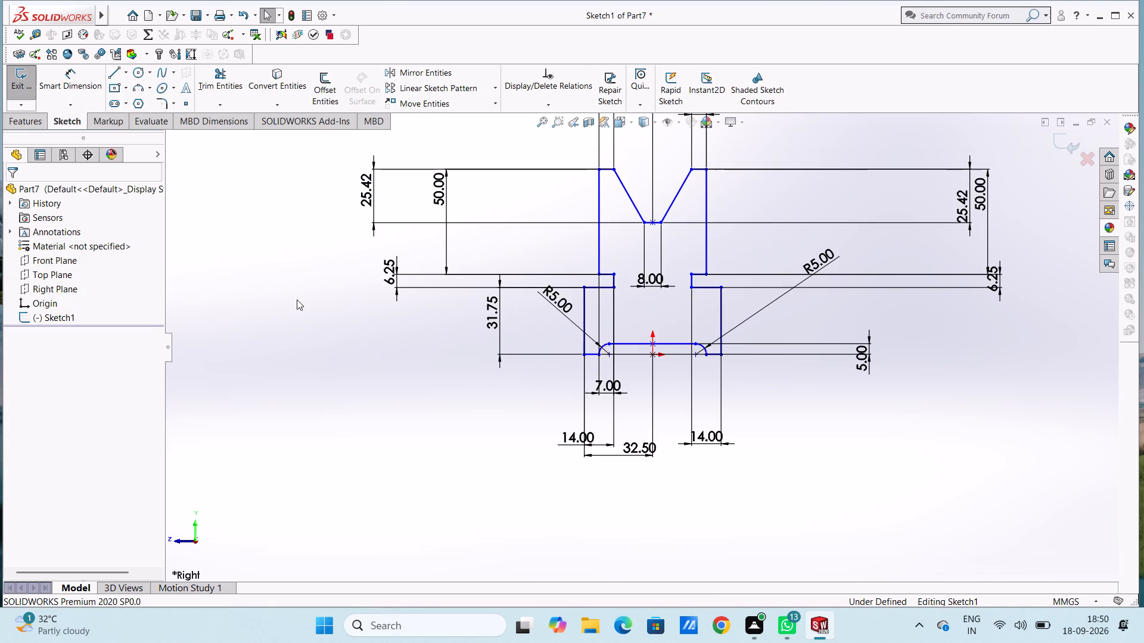
Sketch a rectangular slot with three lines below the V notch's flat bottom, 8 mm wide and 6.5 mm deep.
{"action": "scroll", "coordinate": [632, 209], "scroll_direction": "down", "scroll_amount": 1}
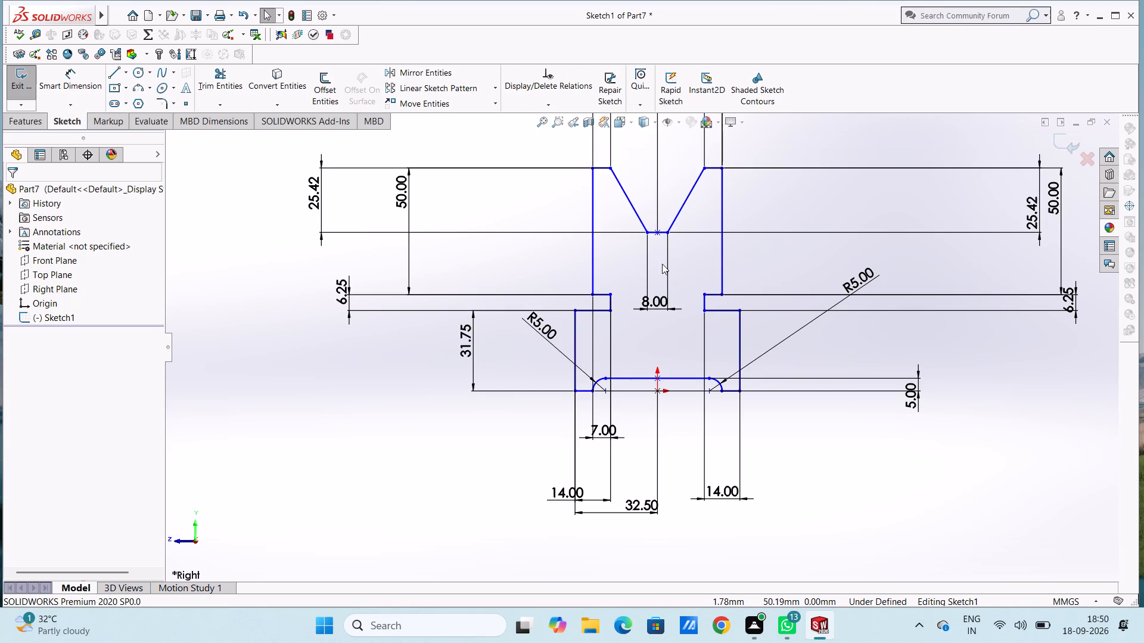
{"action": "scroll", "coordinate": [664, 239], "scroll_direction": "down", "scroll_amount": 1}
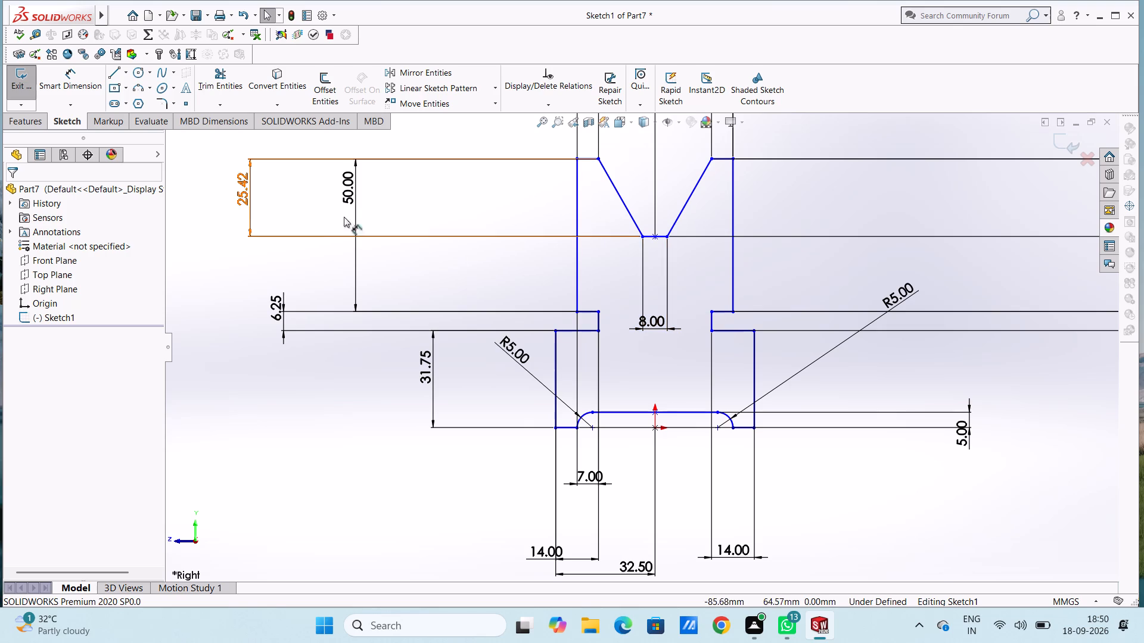
{"action": "left_click", "coordinate": [116, 74]}
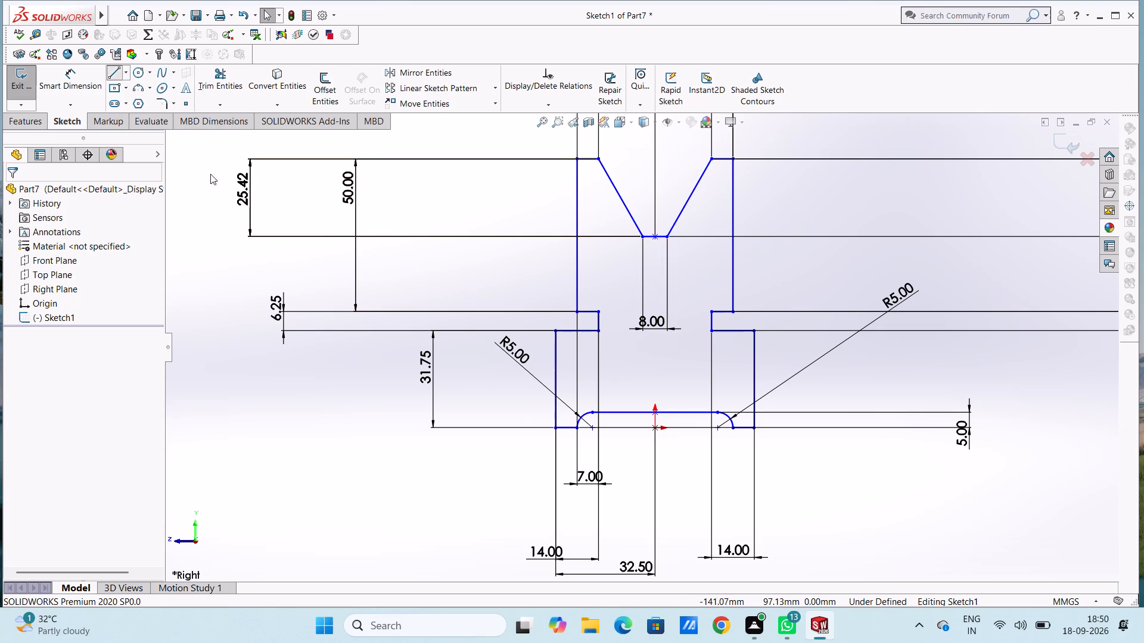
{"action": "left_click", "coordinate": [643, 237]}
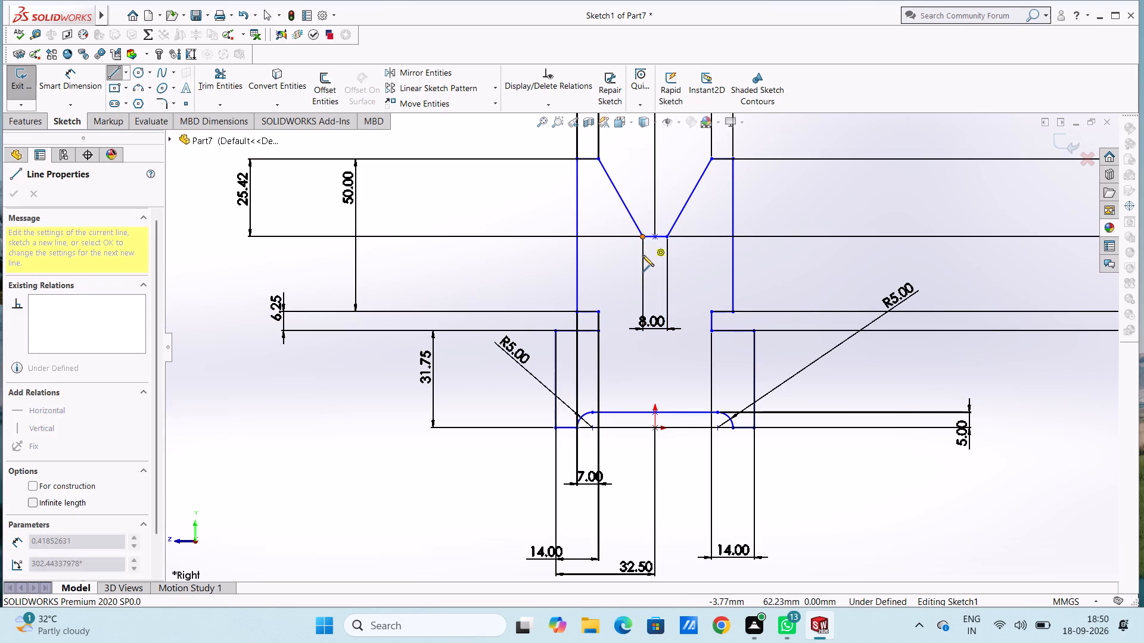
{"action": "type", "text": "6.5"}
{"action": "key", "text": "Return"}
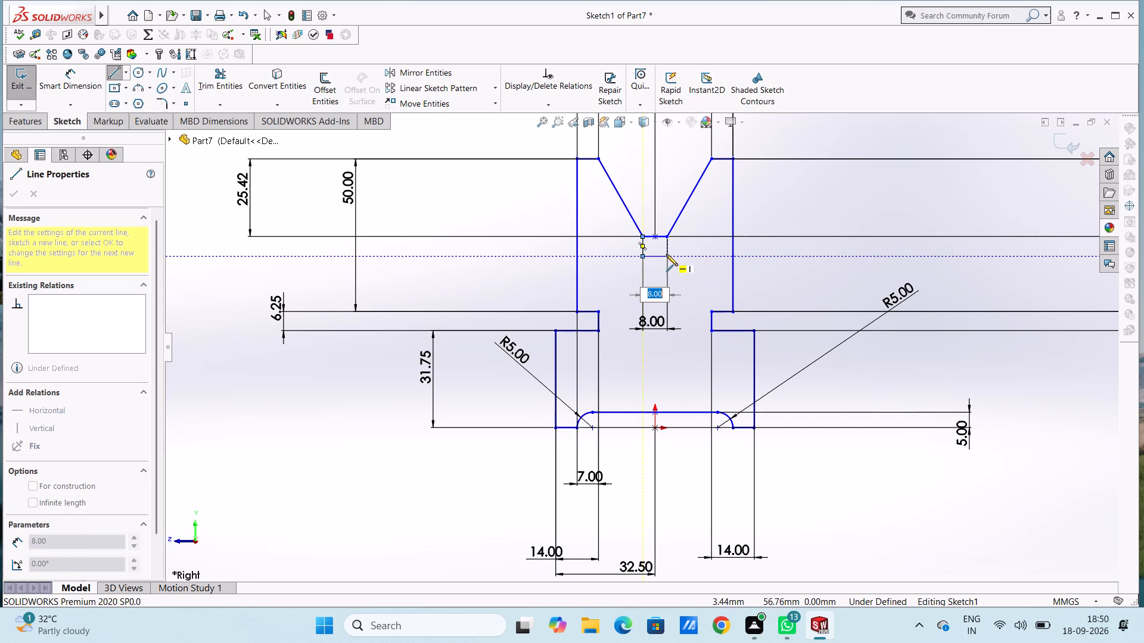
{"action": "left_click", "coordinate": [666, 255]}
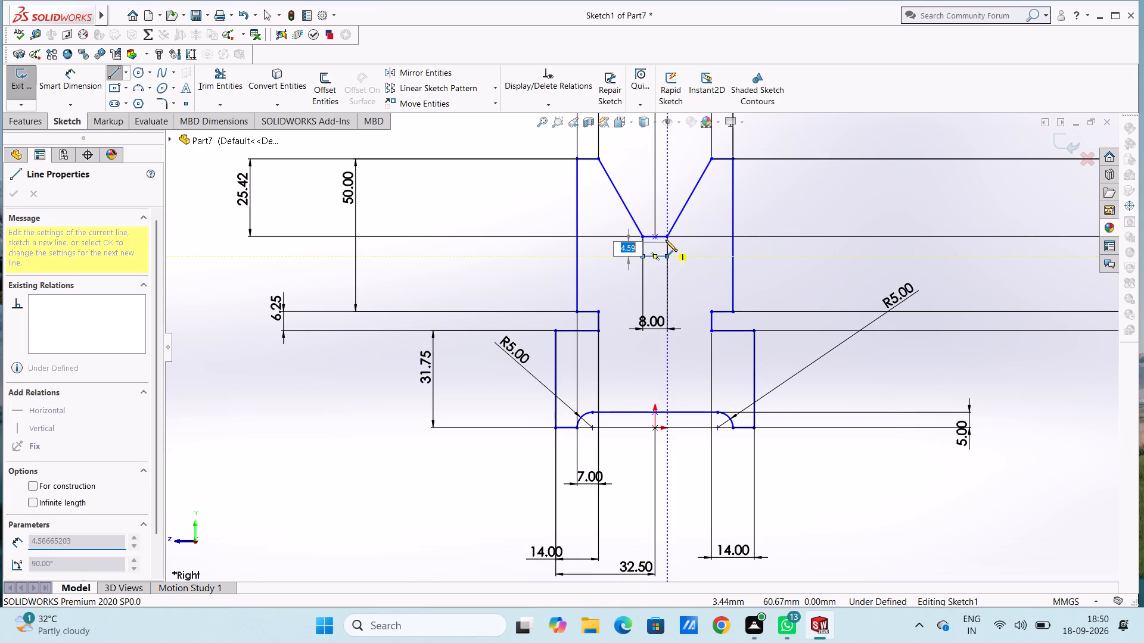
{"action": "left_click", "coordinate": [667, 236]}
{"action": "key", "text": "Escape"}
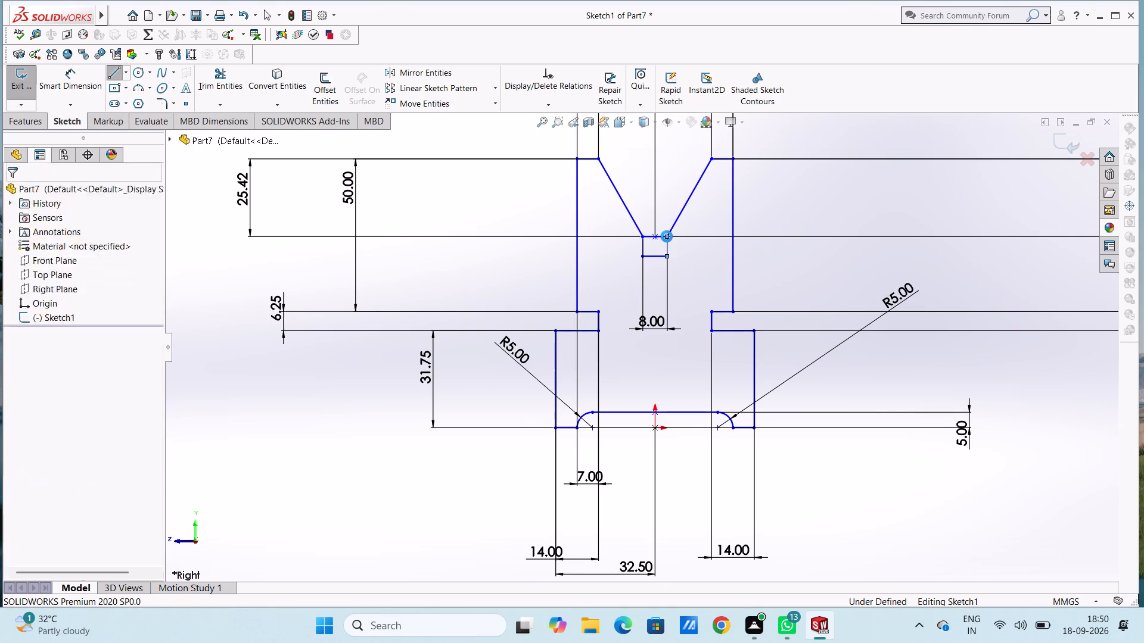
{"action": "key", "text": "Escape"}
{"action": "key", "text": "Escape"}
Delete the horizontal line between the V notch and the slot to join them.
{"action": "left_click", "coordinate": [661, 236]}
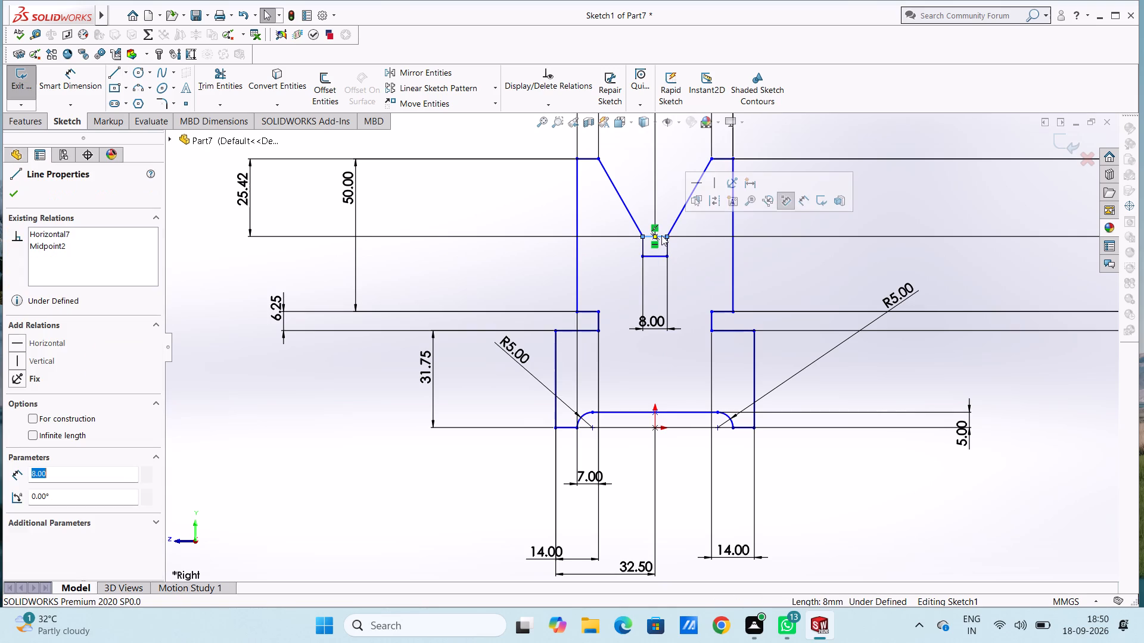
{"action": "key", "text": "Delete"}
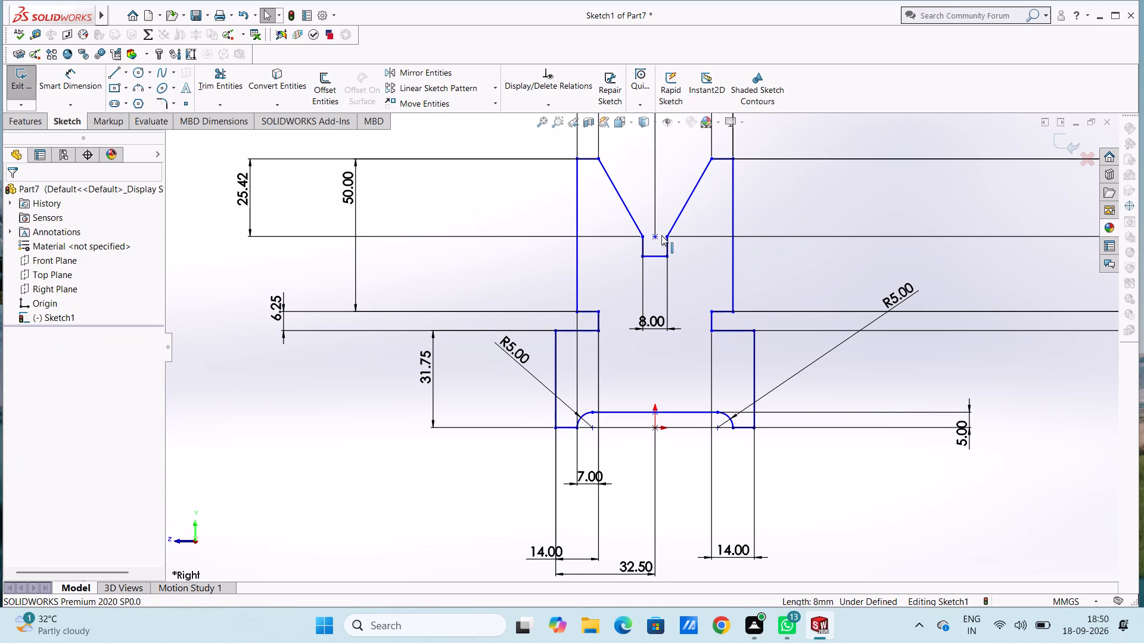
Extrude the revised profile as a blind boss 150 mm deep from the sketch plane.
{"action": "scroll", "coordinate": [661, 235], "scroll_direction": "up", "scroll_amount": 5}
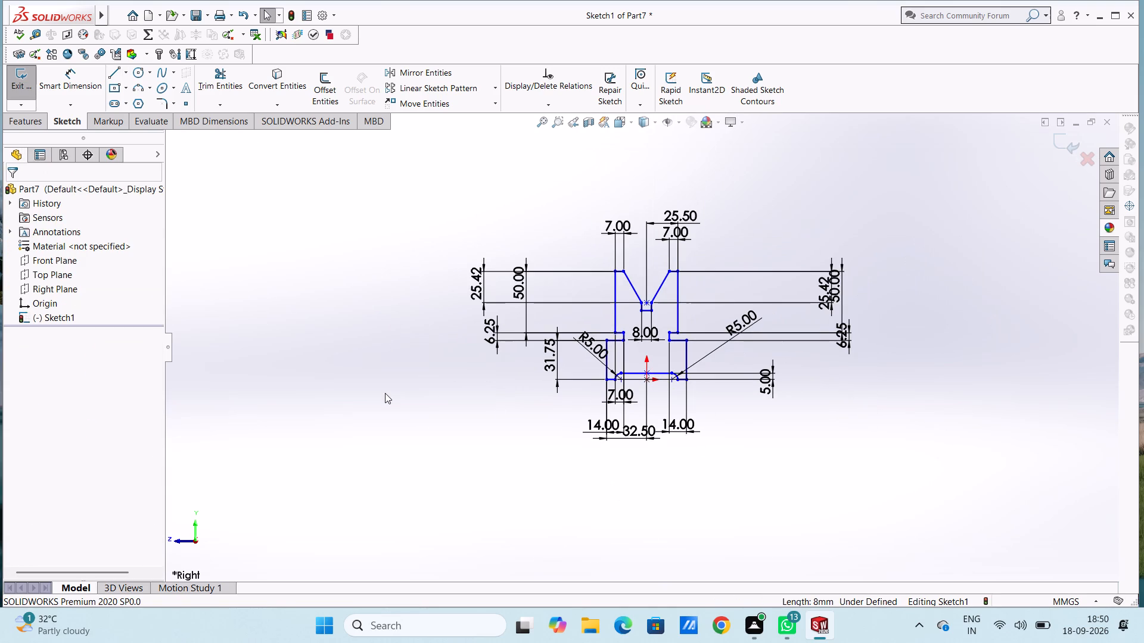
{"action": "left_click", "coordinate": [15, 123]}
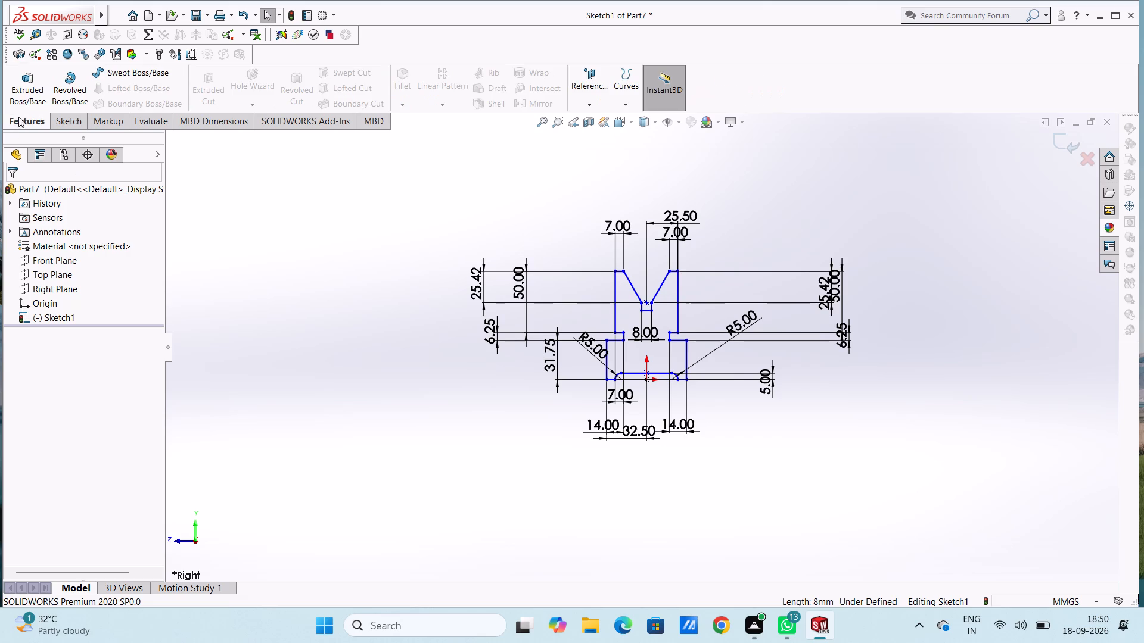
{"action": "left_click", "coordinate": [25, 93]}
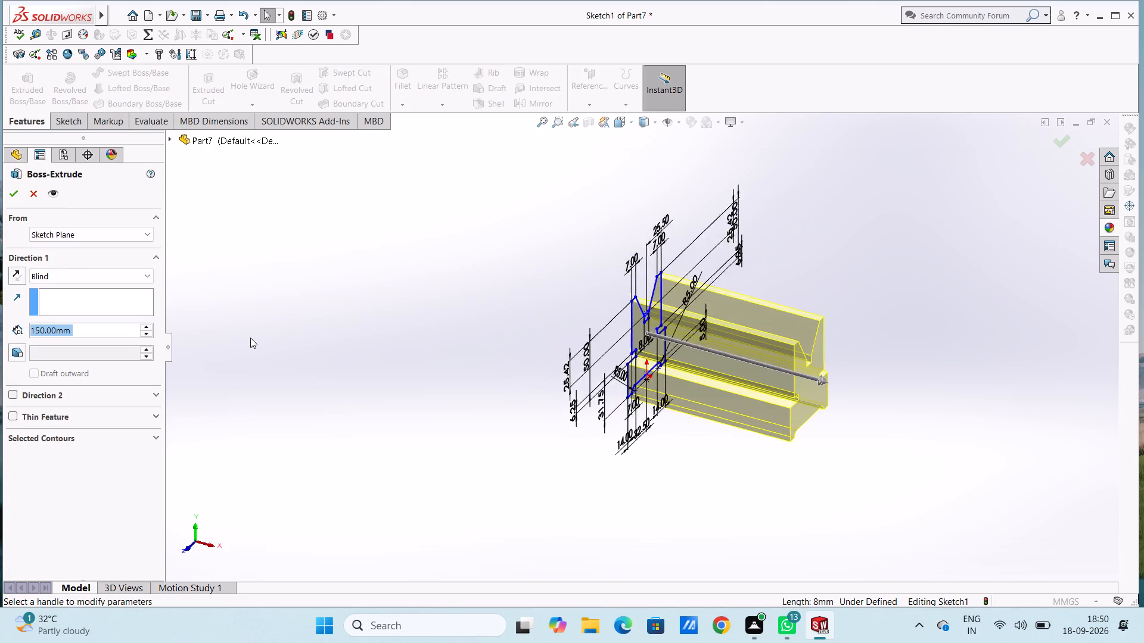
{"action": "left_click", "coordinate": [13, 189]}
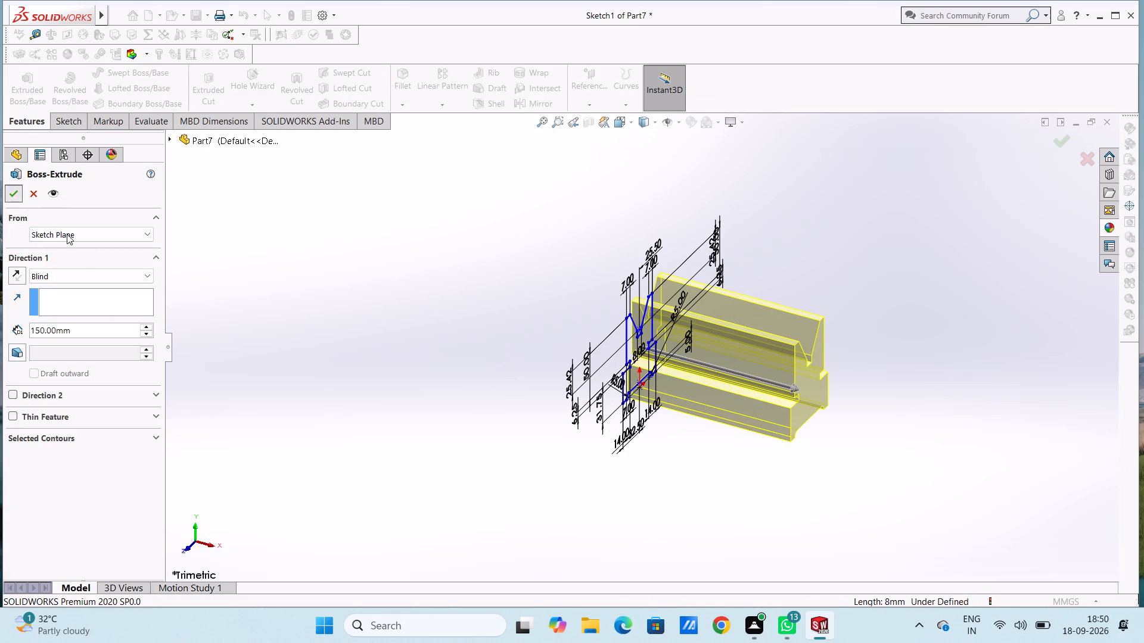
{"action": "left_click", "coordinate": [387, 338]}
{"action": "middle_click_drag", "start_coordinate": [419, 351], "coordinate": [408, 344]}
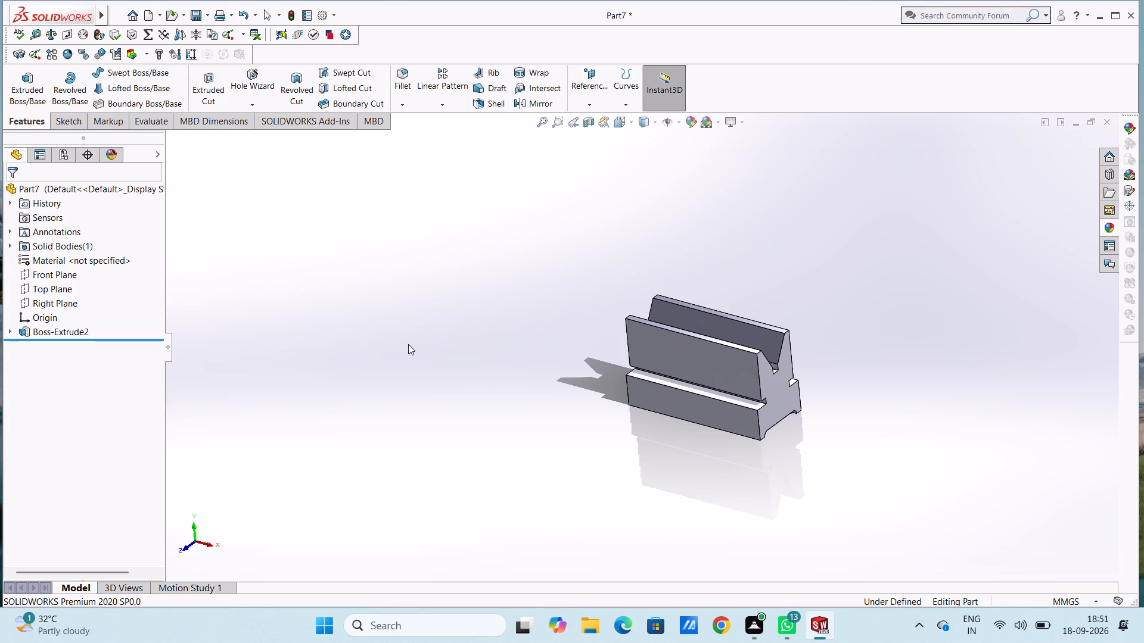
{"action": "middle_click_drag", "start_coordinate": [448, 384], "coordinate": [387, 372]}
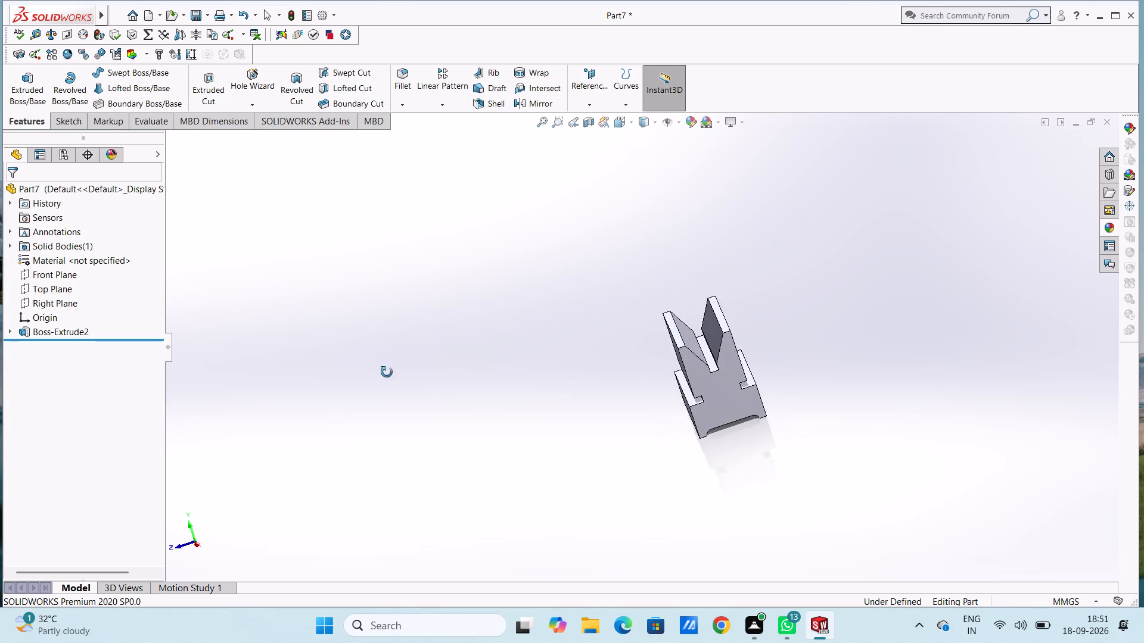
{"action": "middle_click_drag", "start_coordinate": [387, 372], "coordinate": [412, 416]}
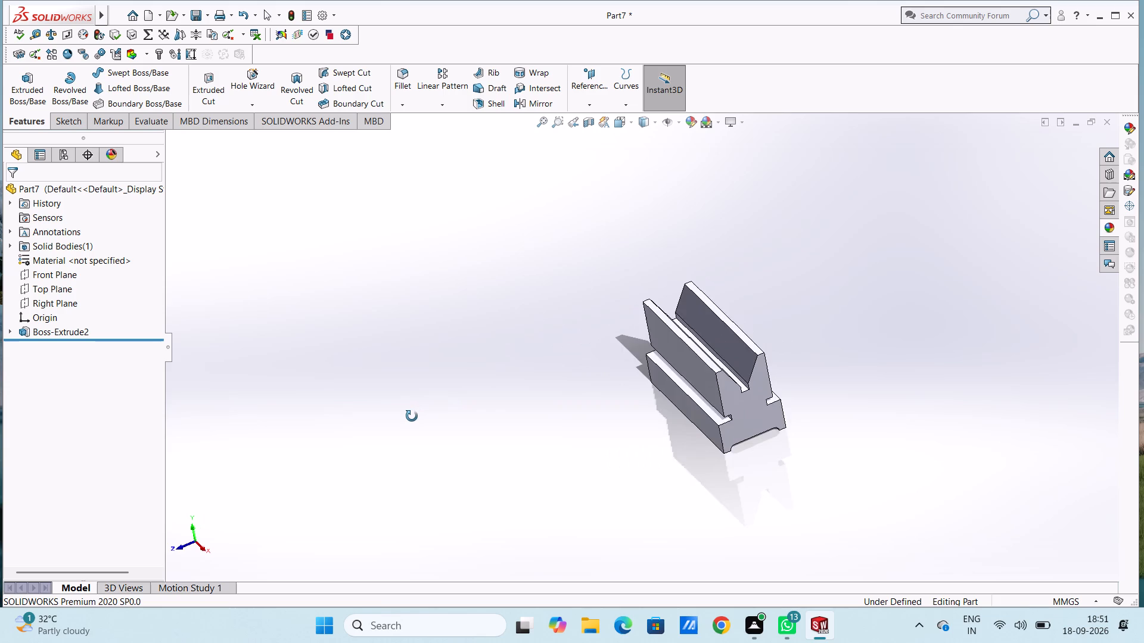
Examine the extruded V-block from several directions, including its end profile, V notch, side grooves and base recess.
{"action": "middle_click_drag", "start_coordinate": [412, 416], "coordinate": [387, 408]}
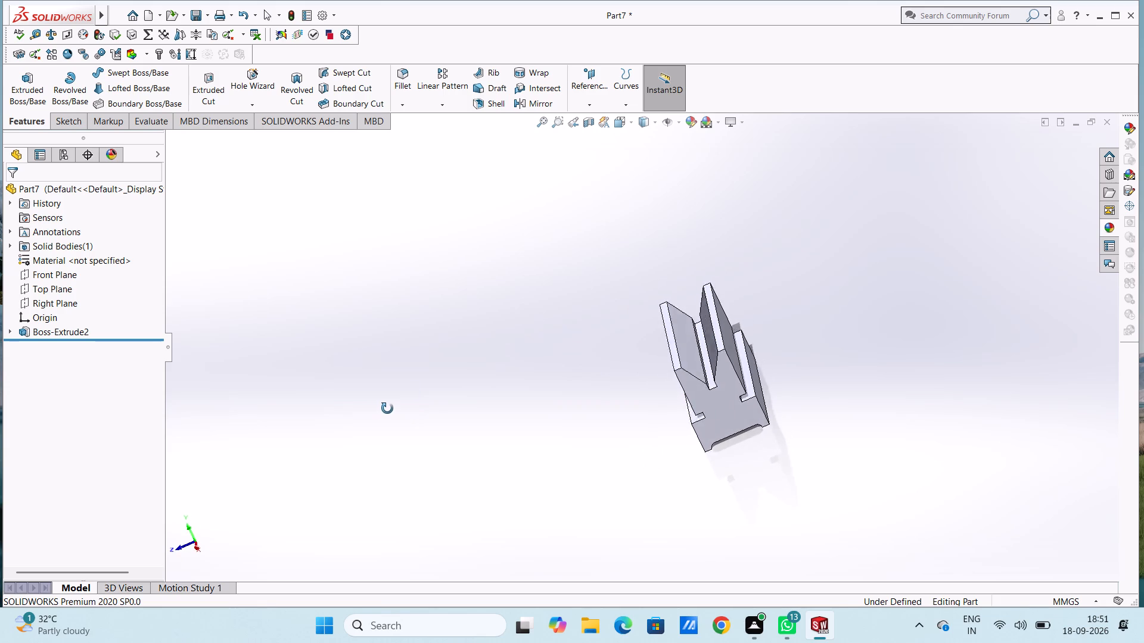
{"action": "middle_click_drag", "start_coordinate": [387, 408], "coordinate": [536, 345]}
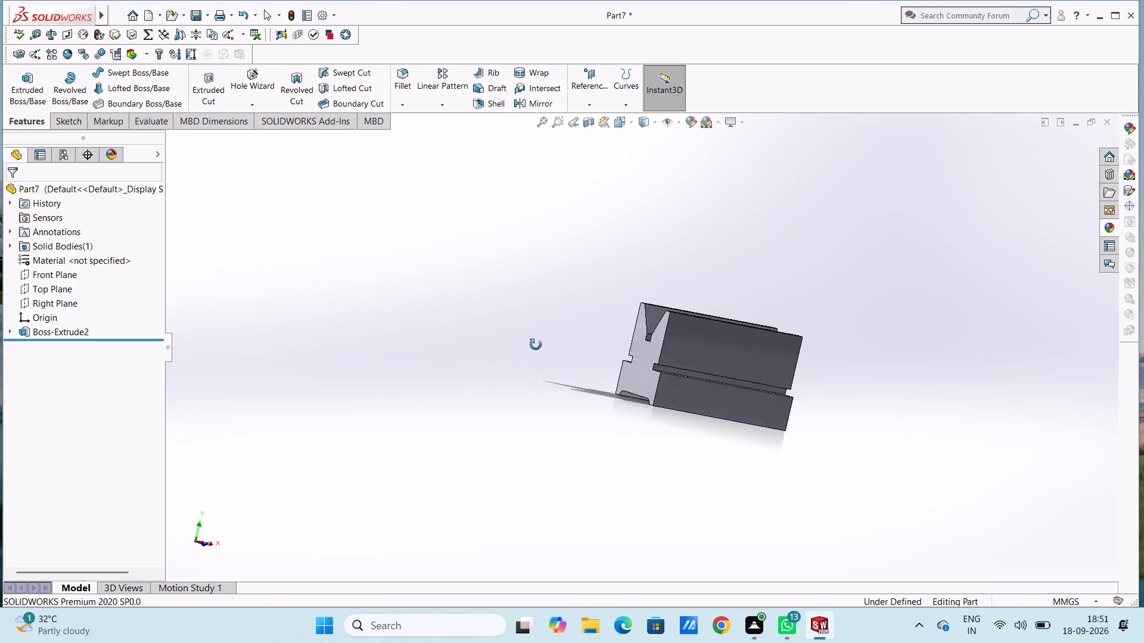
{"action": "middle_click_drag", "start_coordinate": [536, 345], "coordinate": [599, 402]}
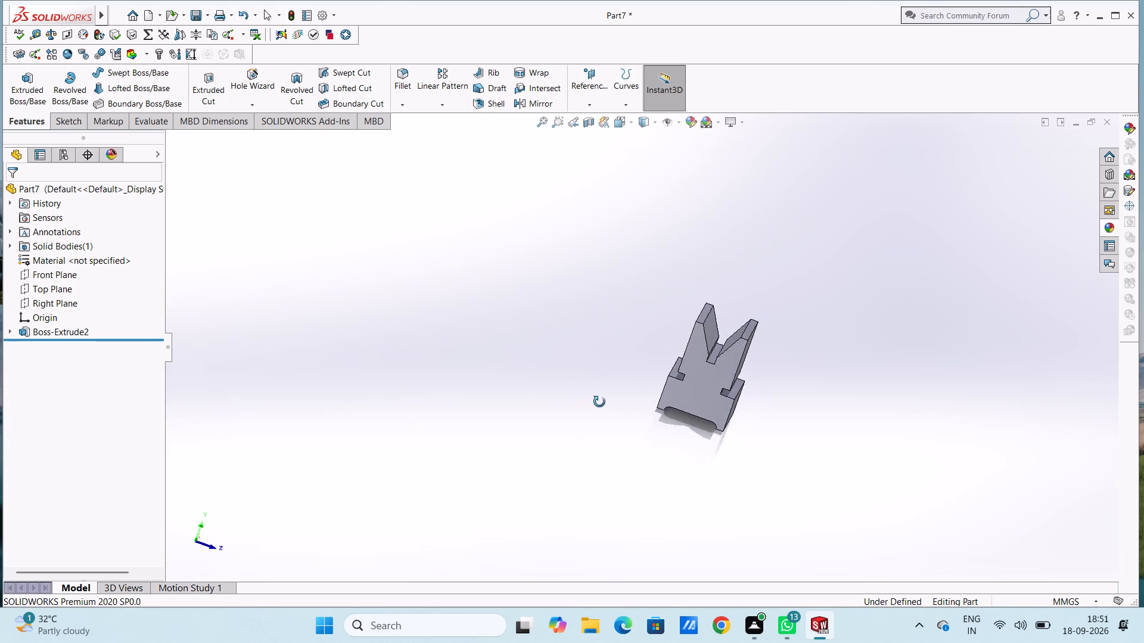
{"action": "middle_click_drag", "start_coordinate": [599, 402], "coordinate": [494, 332]}
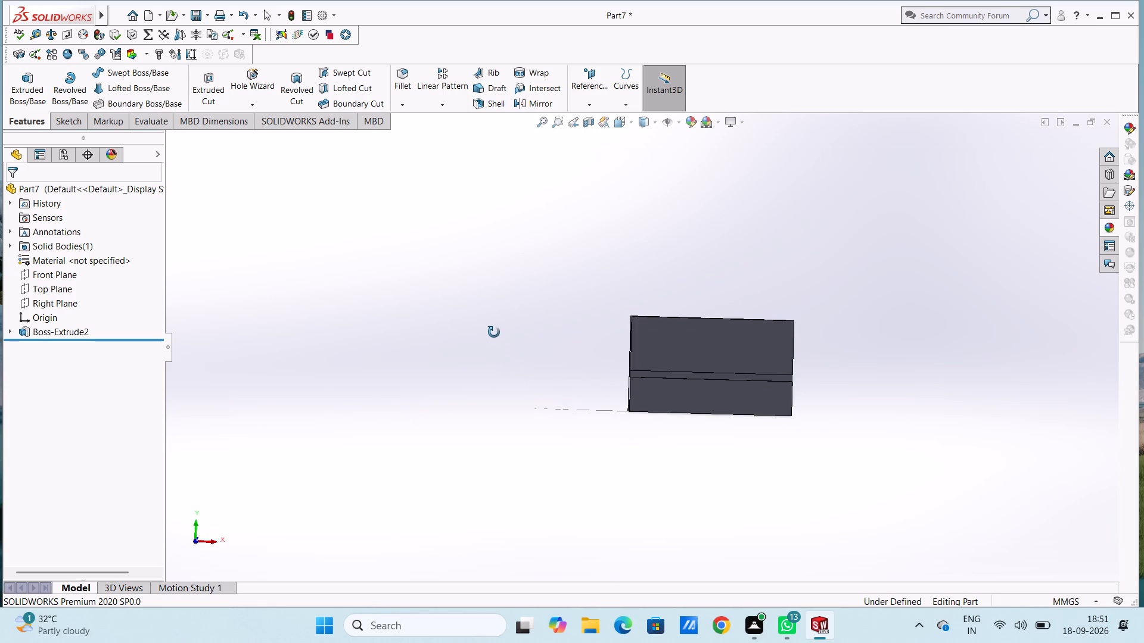
{"action": "middle_click_drag", "start_coordinate": [494, 332], "coordinate": [496, 334]}
{"action": "scroll", "coordinate": [601, 394], "scroll_direction": "down", "scroll_amount": 1}
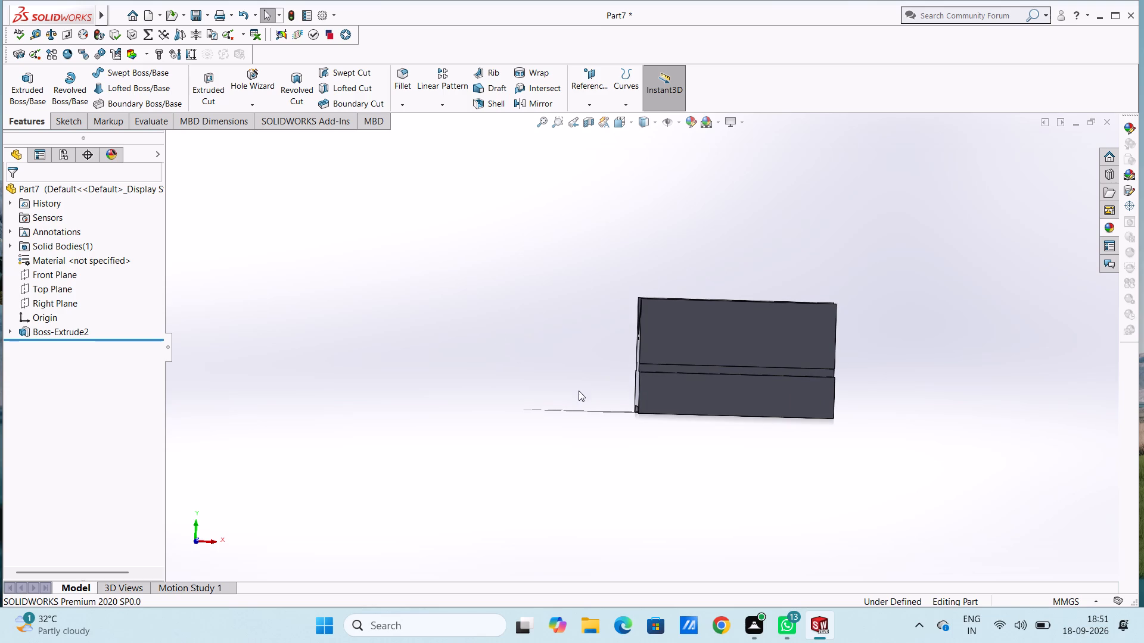
{"action": "key", "text": "ctrl+1"}
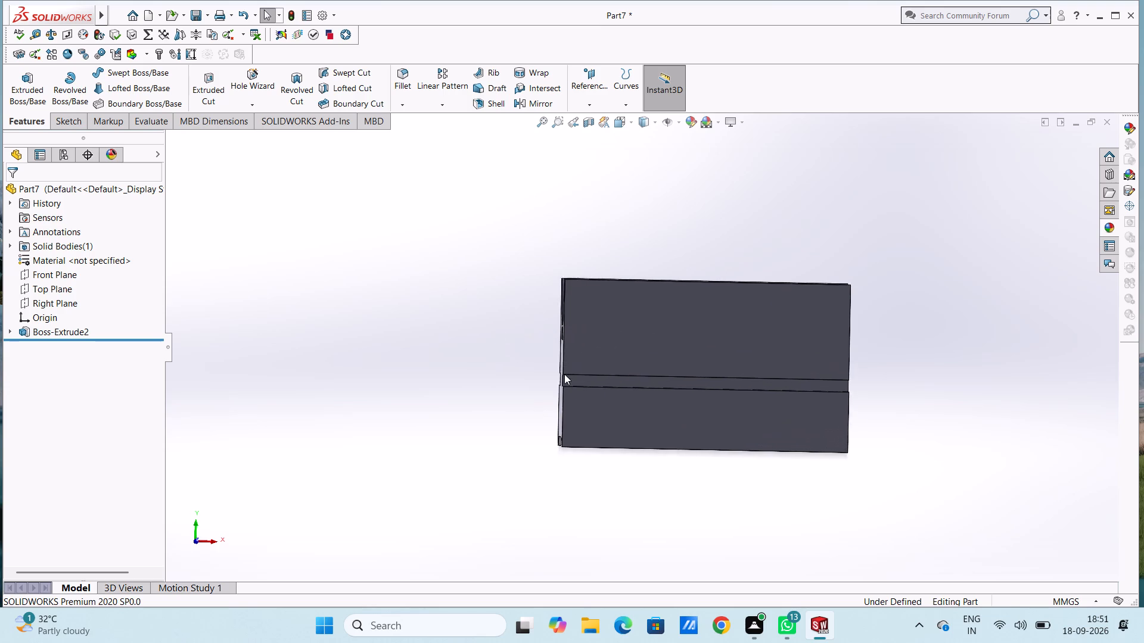
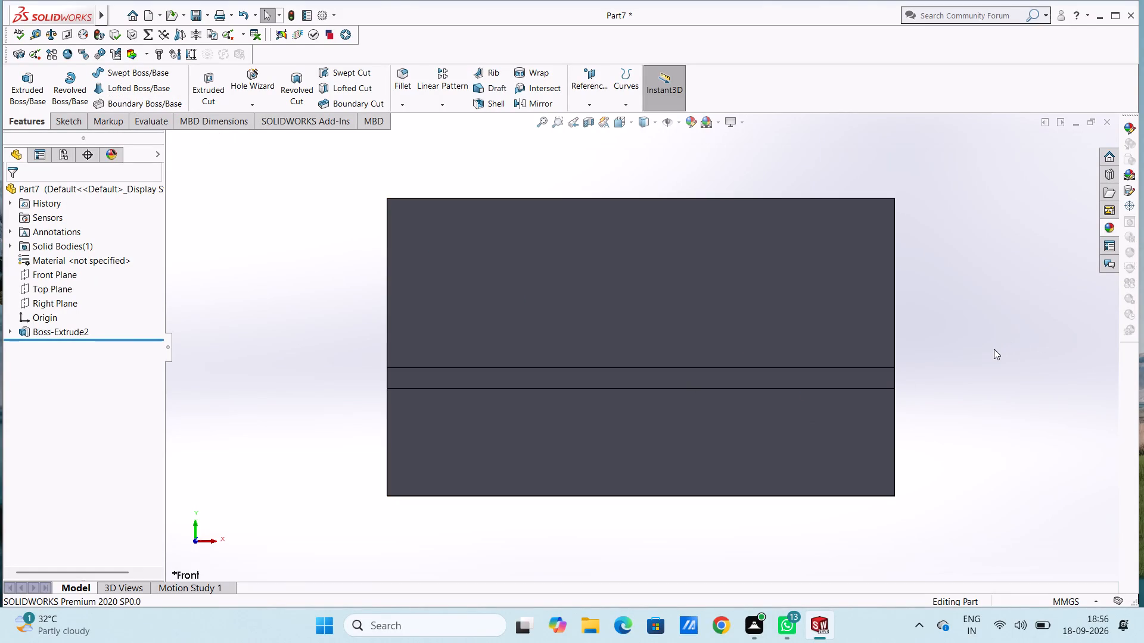
On the block's upper front side face, sketch a 25 mm line from the midpoint of the groove's lower edge, then a 50 mm line back along that edge.
{"action": "middle_click_drag", "start_coordinate": [977, 324], "coordinate": [972, 370]}
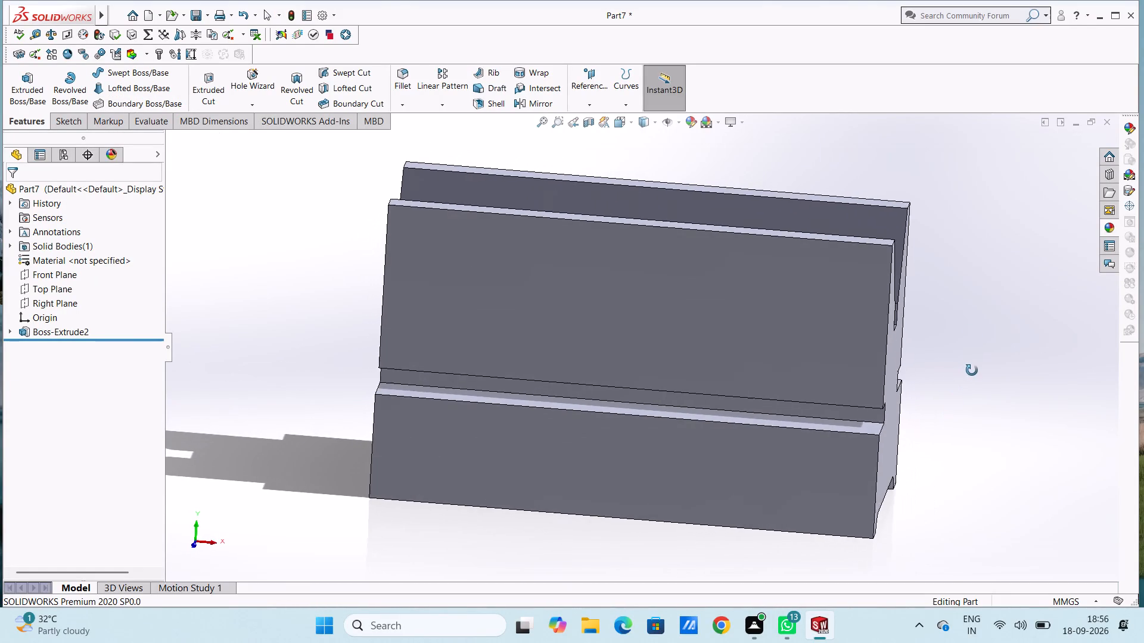
{"action": "middle_click_drag", "start_coordinate": [972, 370], "coordinate": [992, 367]}
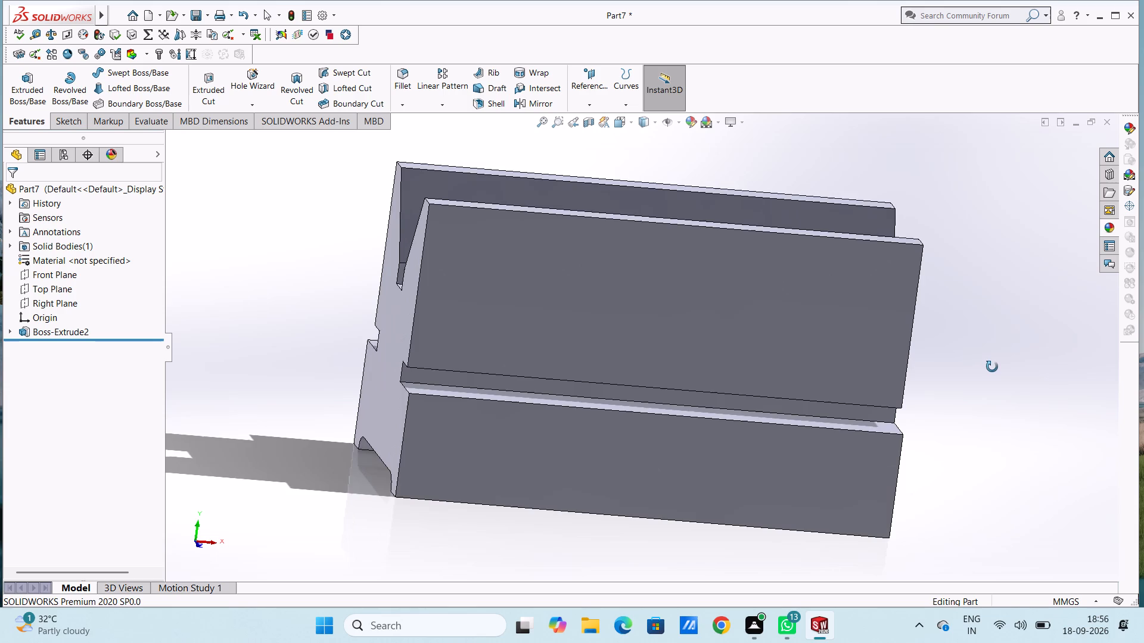
{"action": "middle_click_drag", "start_coordinate": [992, 367], "coordinate": [992, 364]}
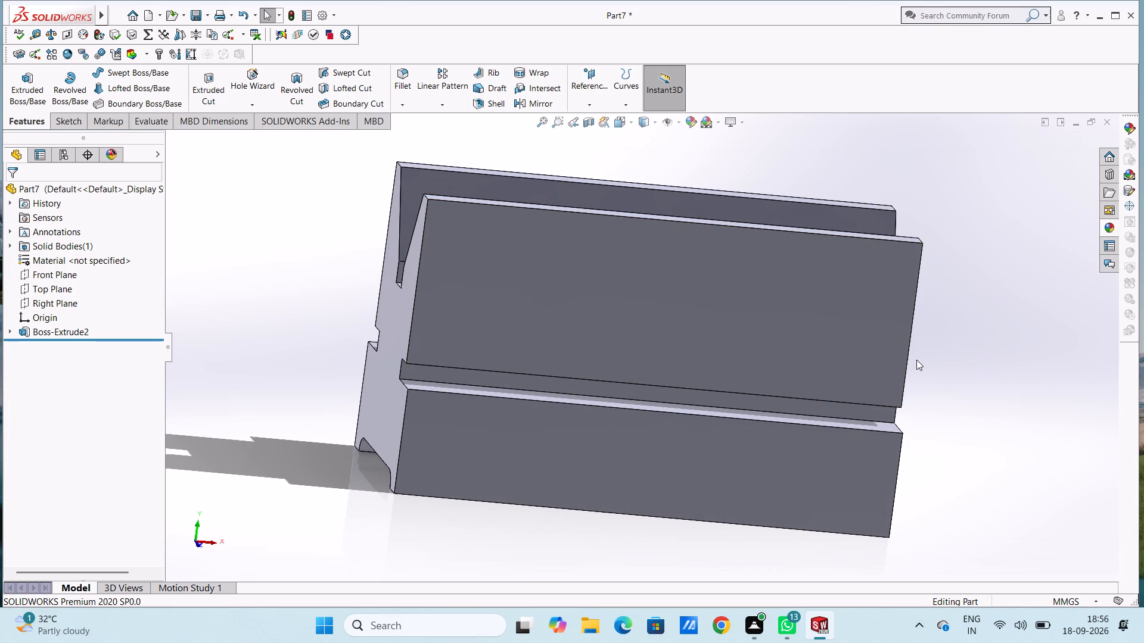
{"action": "key", "text": "ctrl+1"}
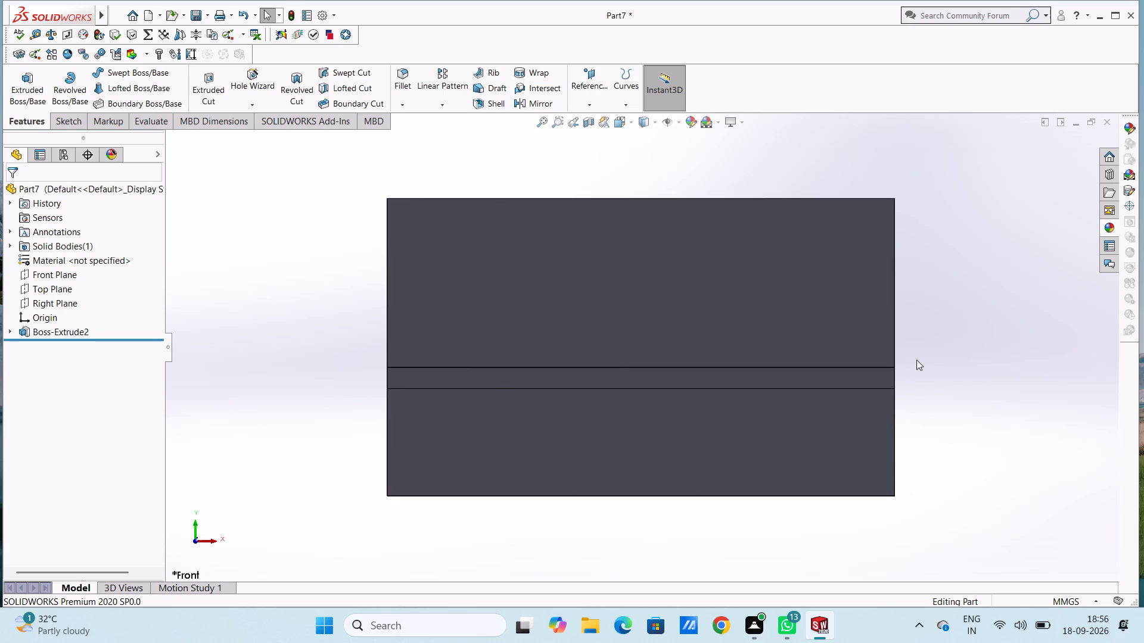
{"action": "left_click", "coordinate": [603, 285]}
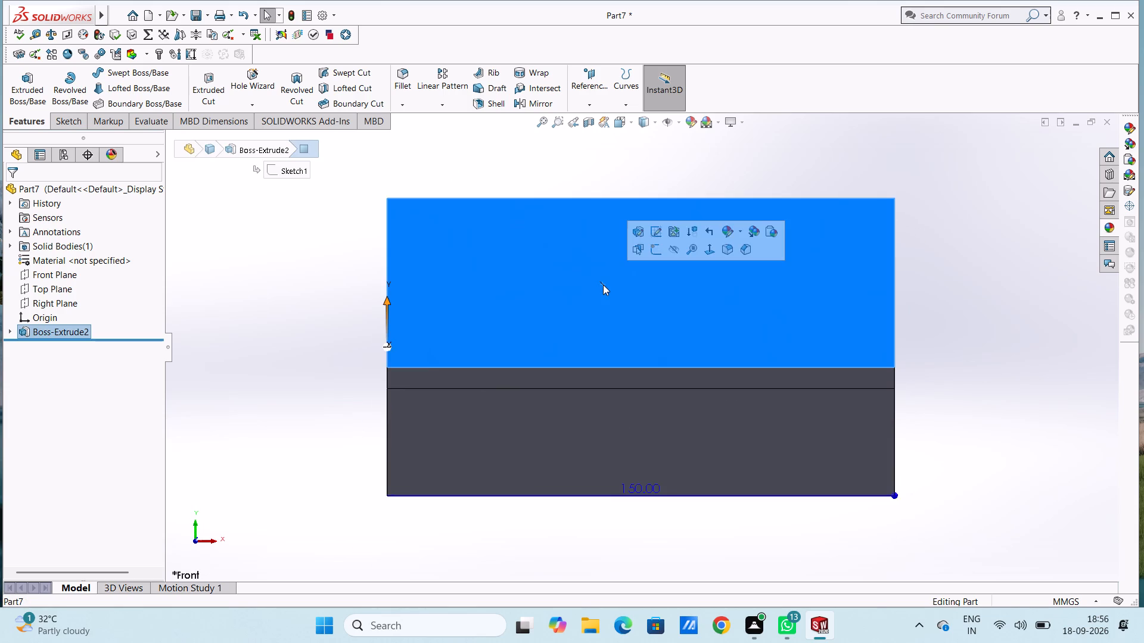
{"action": "left_click", "coordinate": [653, 251]}
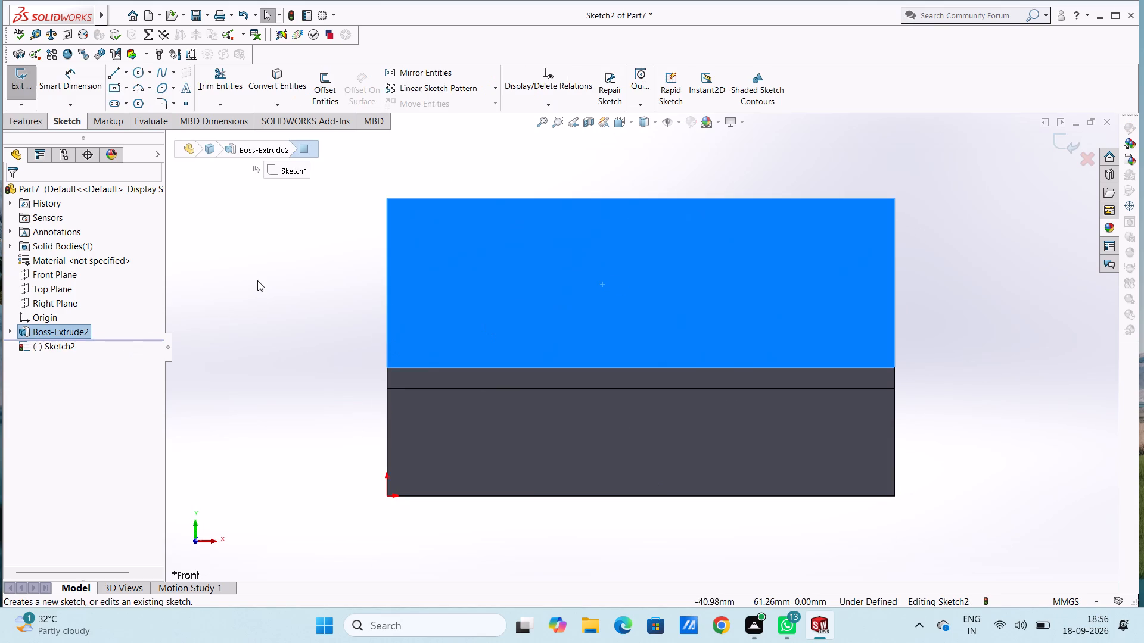
{"action": "left_click", "coordinate": [258, 278]}
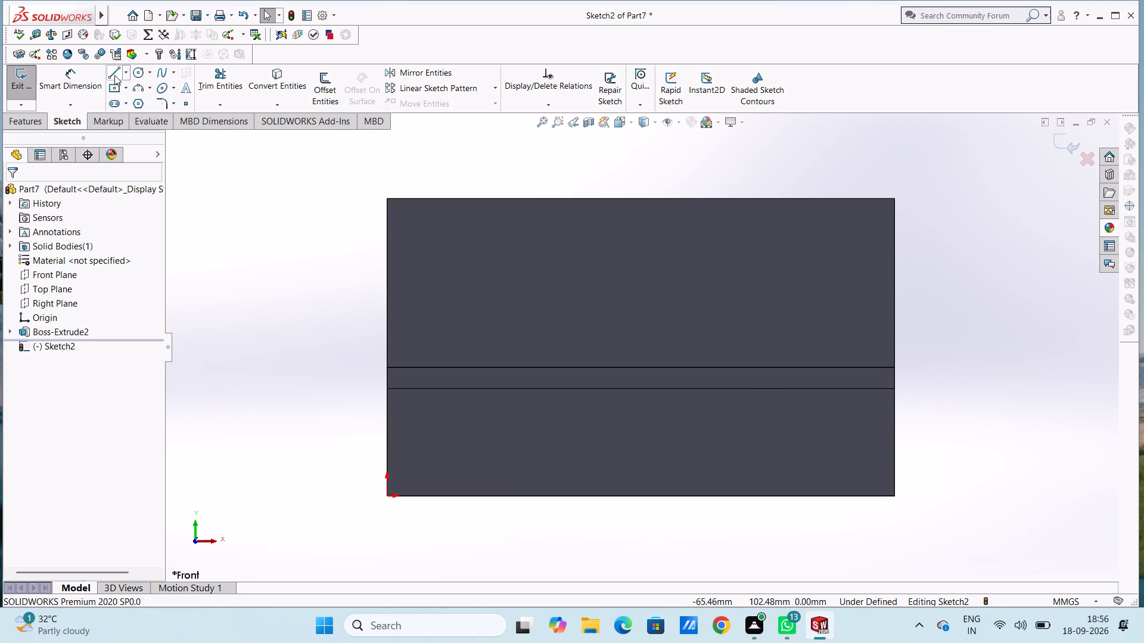
{"action": "left_click", "coordinate": [114, 75]}
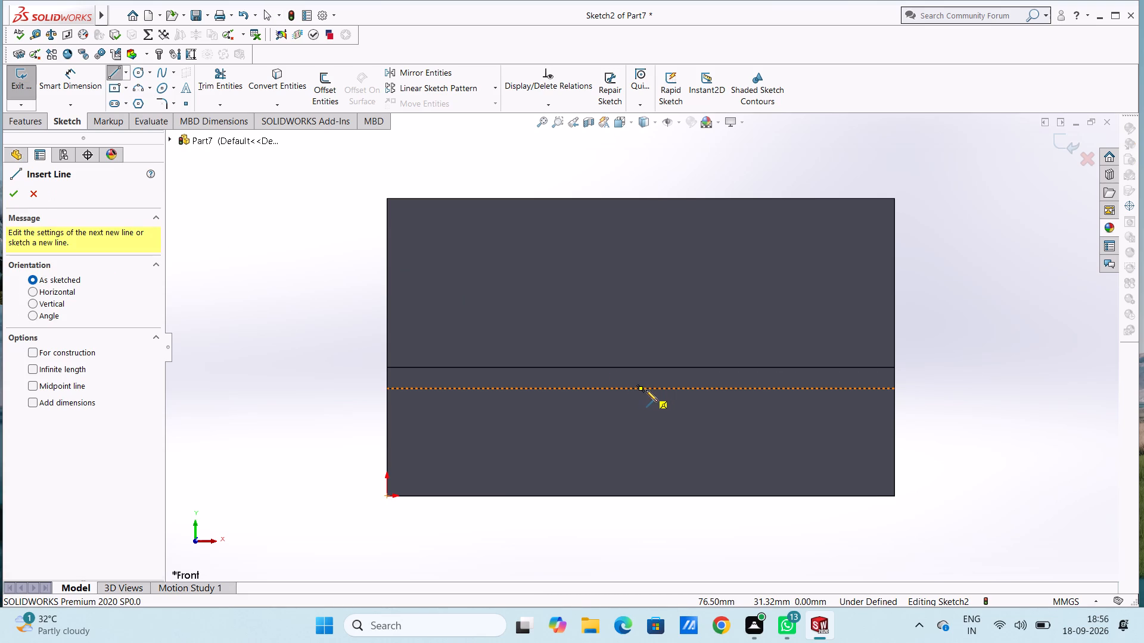
{"action": "left_click", "coordinate": [641, 388]}
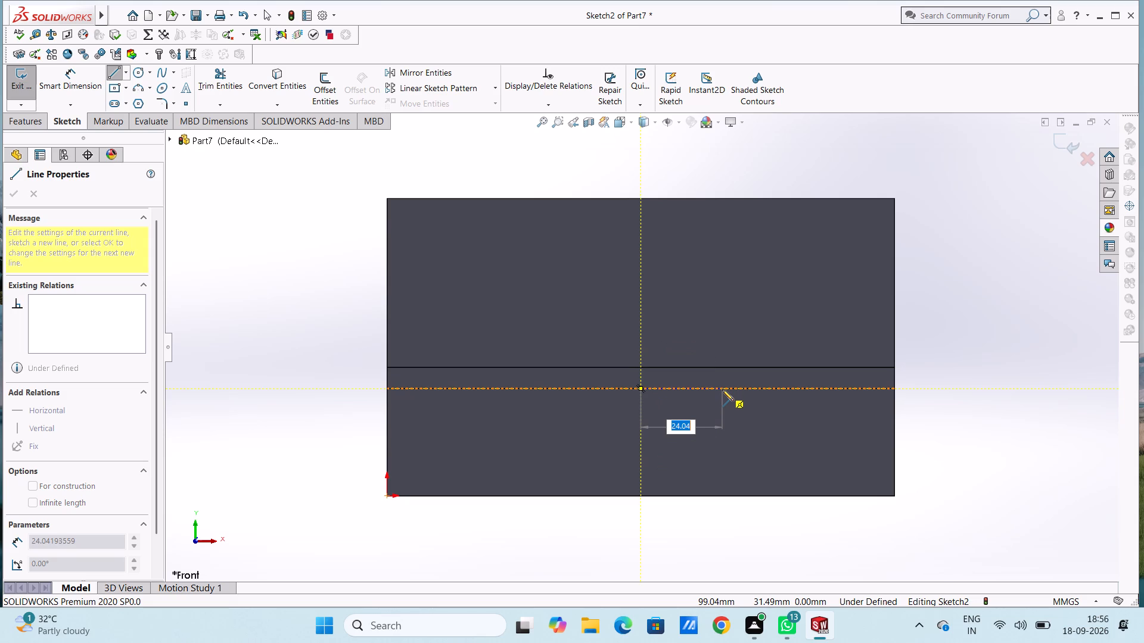
{"action": "type", "text": "25"}
{"action": "key", "text": "Return"}
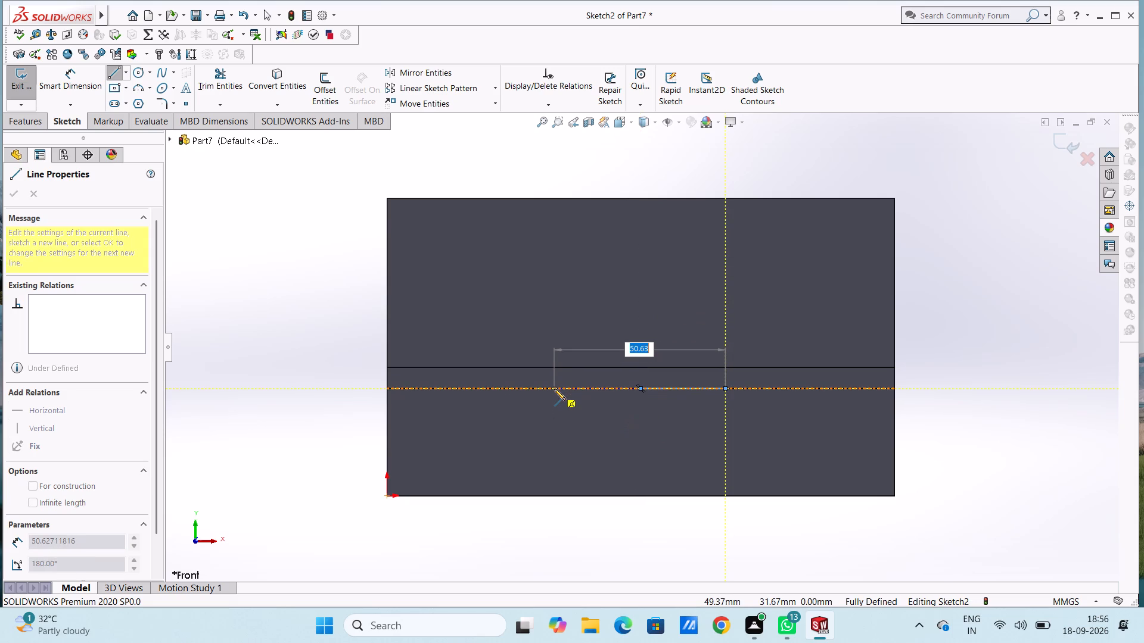
{"action": "type", "text": "50"}
{"action": "key", "text": "Return"}
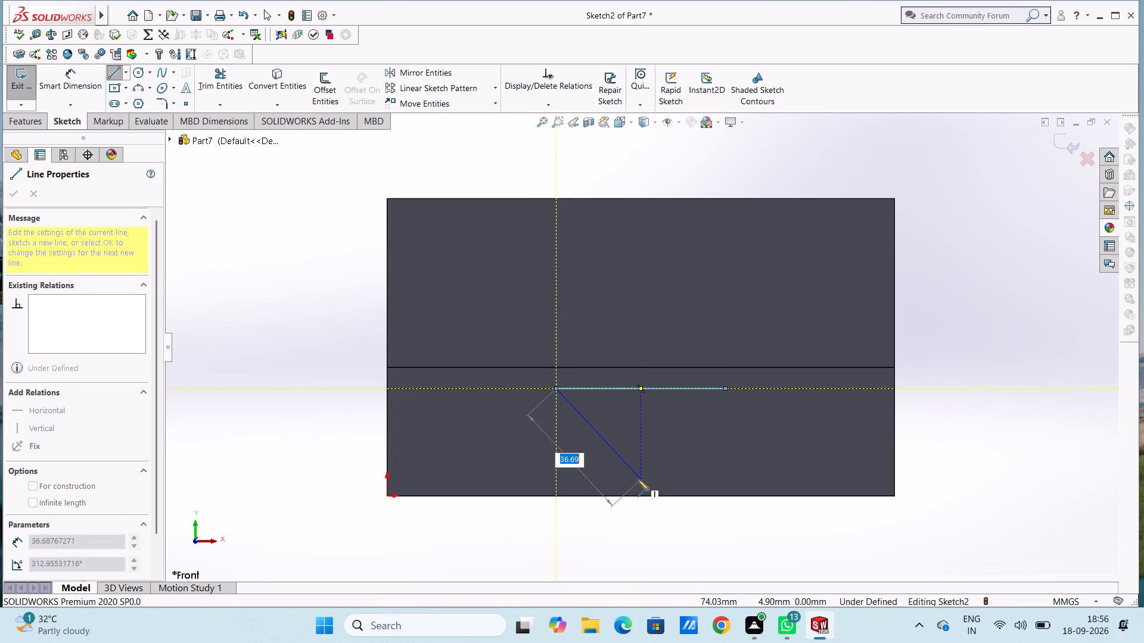
{"action": "key", "text": "Escape"}
{"action": "key", "text": "Escape"}
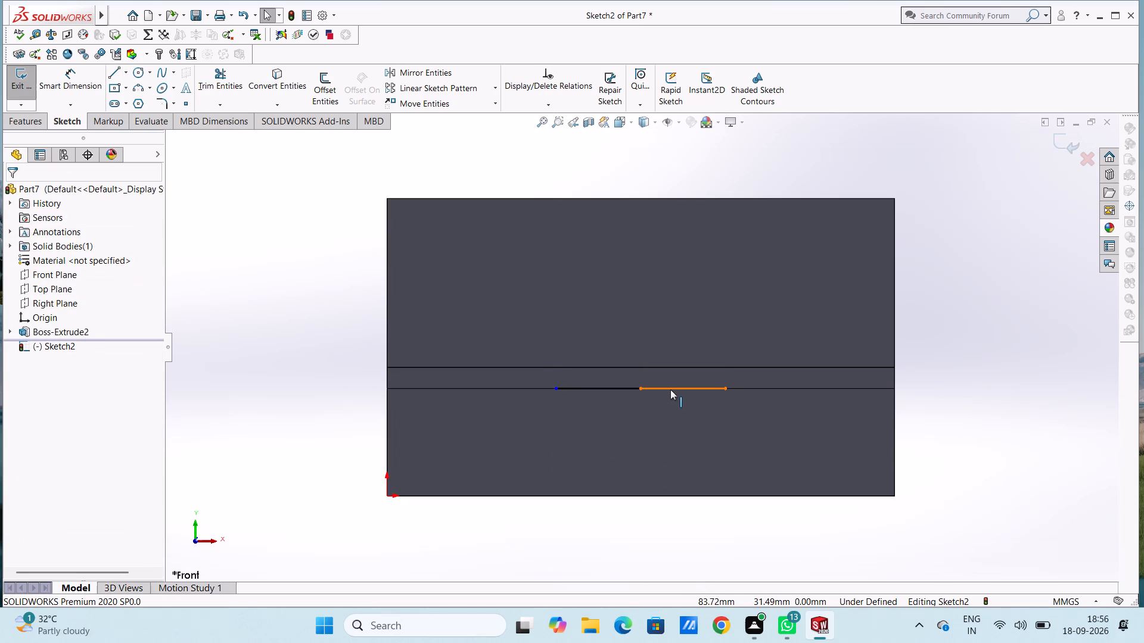
Delete the 25 mm helper line, keeping the 50 mm line centred on the groove edge.
{"action": "left_click", "coordinate": [670, 389]}
{"action": "key", "text": "Delete"}
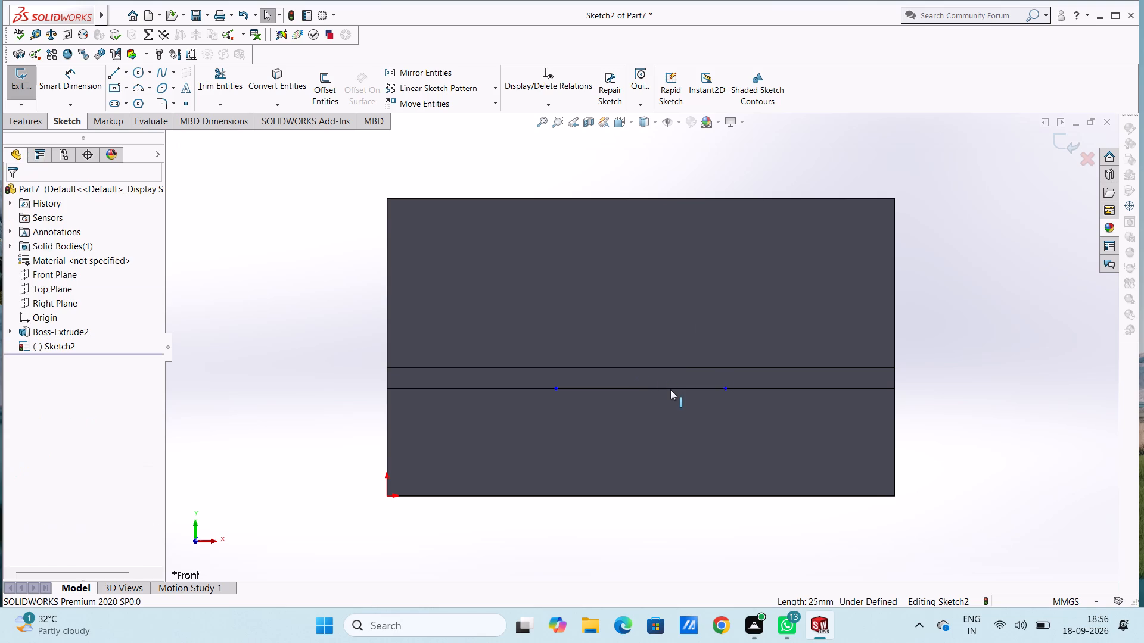
Sketch a corner rectangle 50 mm wide and 56.25 mm high from the centred line's end up to the block's top edge.
{"action": "left_click", "coordinate": [127, 87]}
{"action": "left_click", "coordinate": [125, 101]}
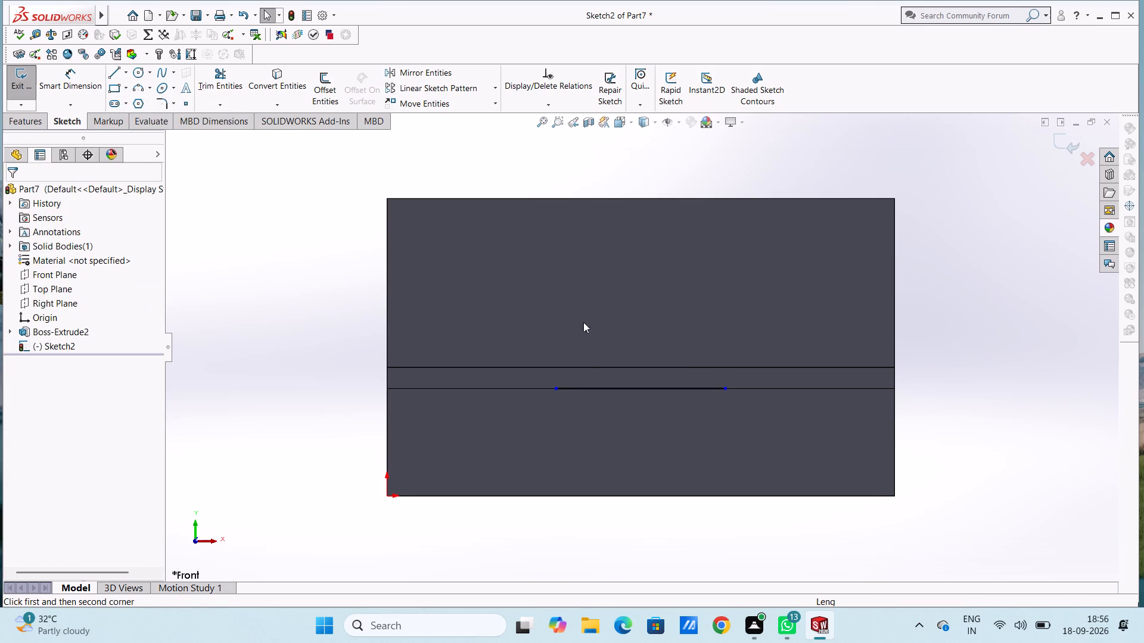
{"action": "left_click", "coordinate": [556, 388]}
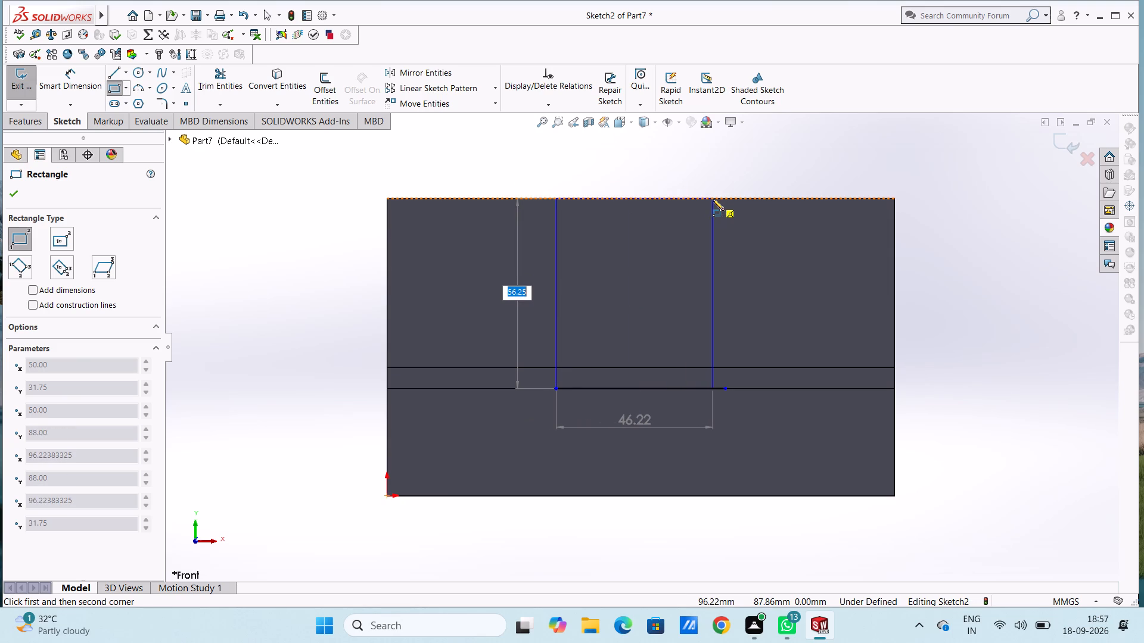
{"action": "key", "text": "Return"}
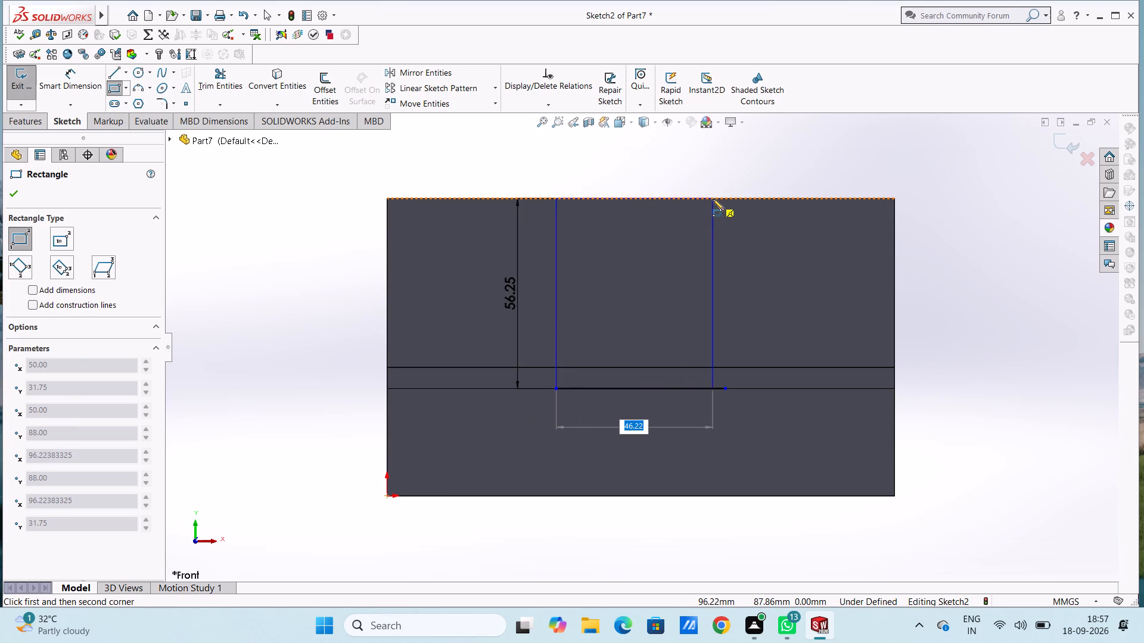
{"action": "type", "text": "50"}
{"action": "key", "text": "Return"}
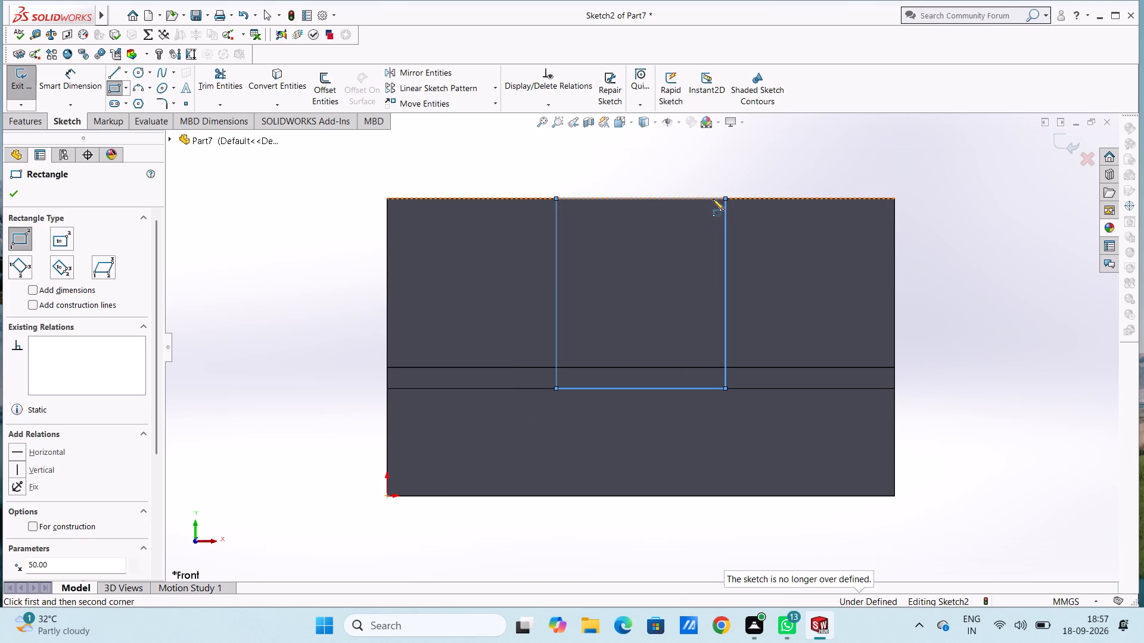
{"action": "left_click", "coordinate": [678, 176]}
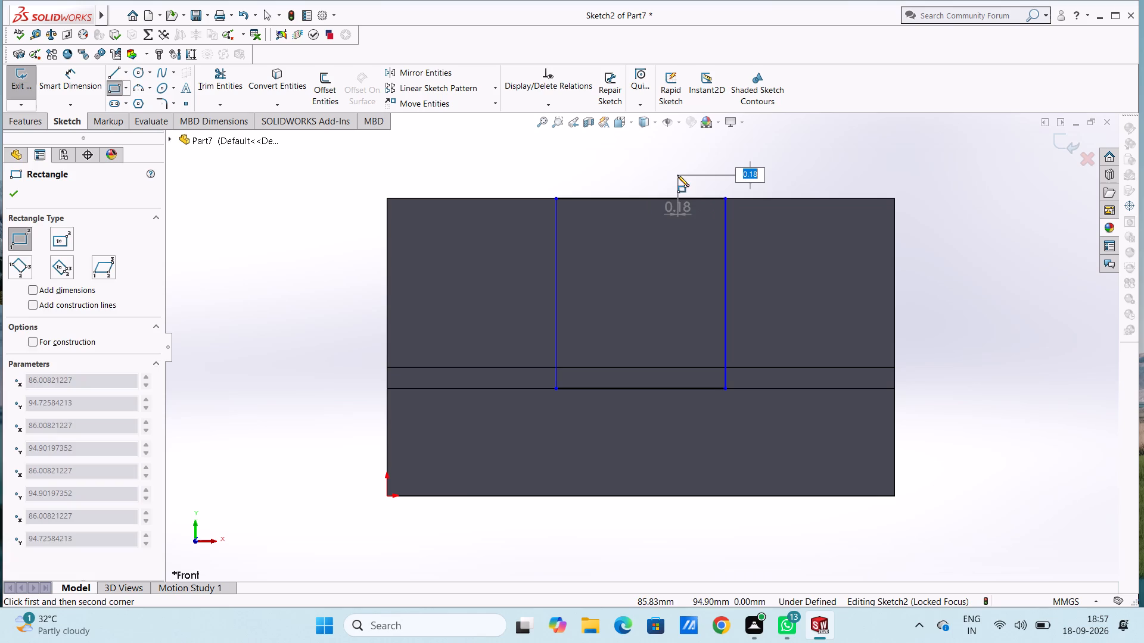
{"action": "key", "text": "Escape"}
{"action": "key", "text": "Escape"}
{"action": "key", "text": "Escape"}
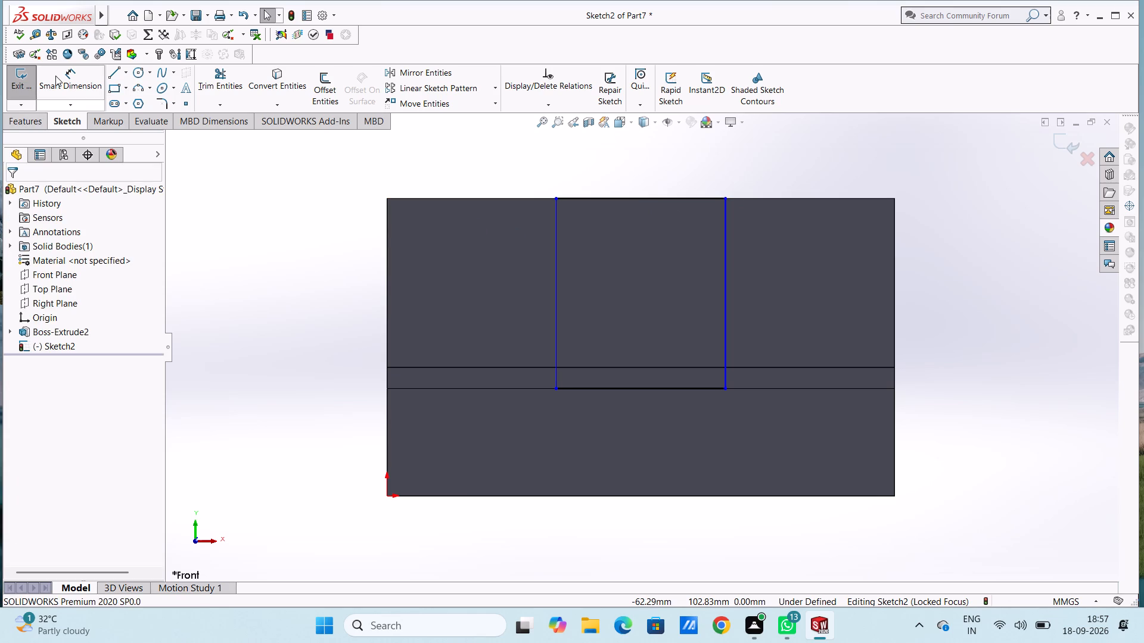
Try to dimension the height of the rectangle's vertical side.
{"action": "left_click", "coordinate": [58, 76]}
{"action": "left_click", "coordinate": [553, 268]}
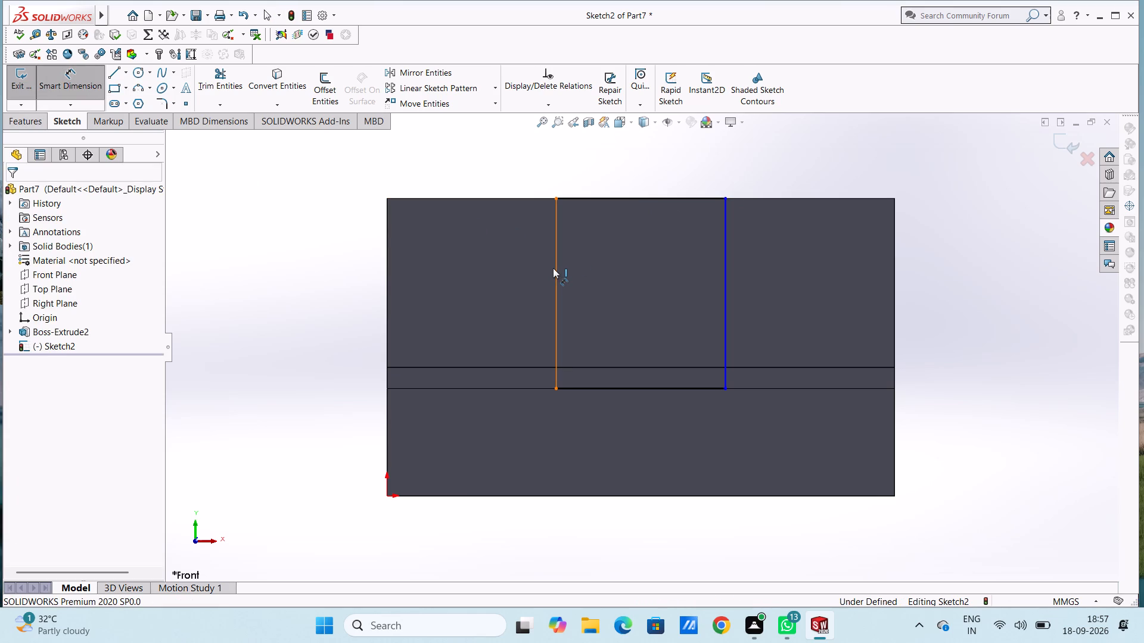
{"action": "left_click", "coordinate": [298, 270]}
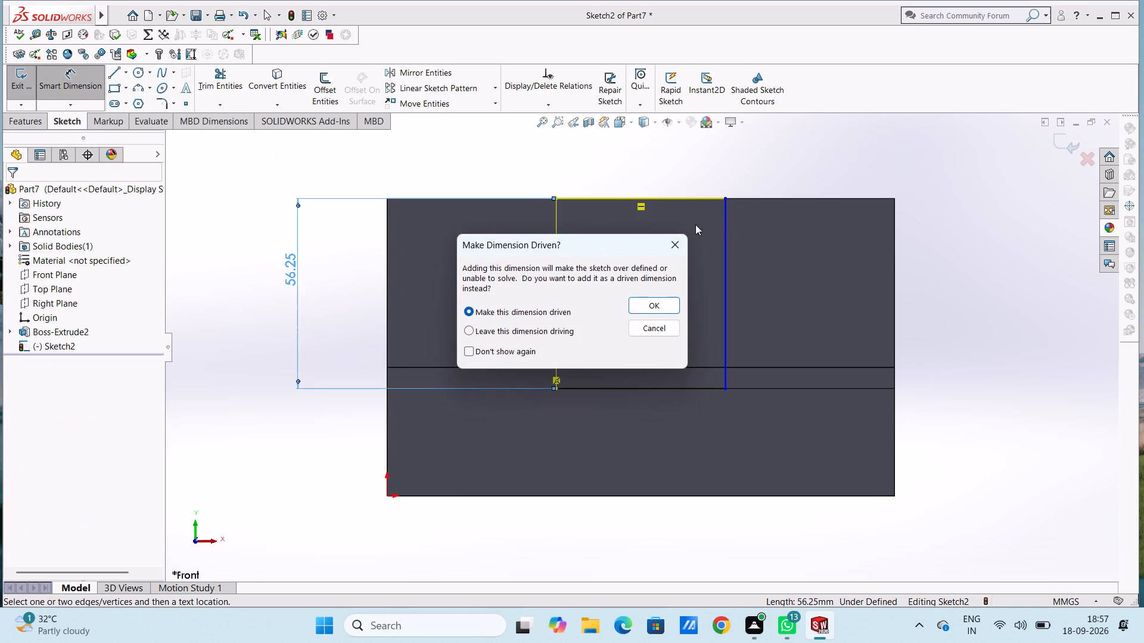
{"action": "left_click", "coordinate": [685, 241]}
Dimension the rectangle's top line at 50 mm.
{"action": "left_click", "coordinate": [688, 199]}
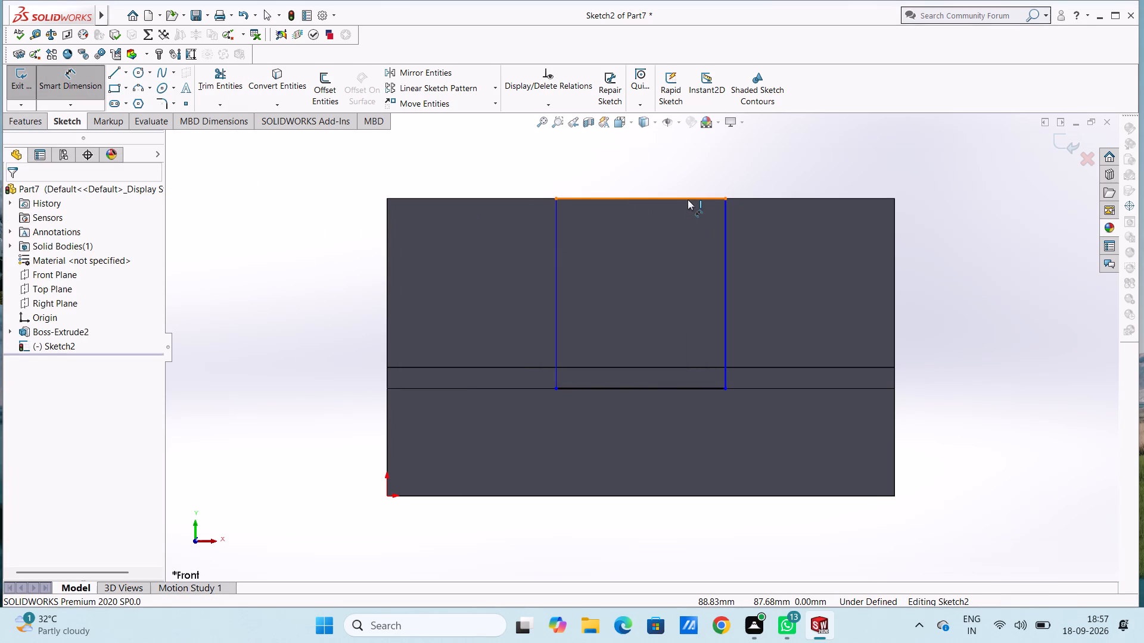
{"action": "left_click", "coordinate": [681, 149]}
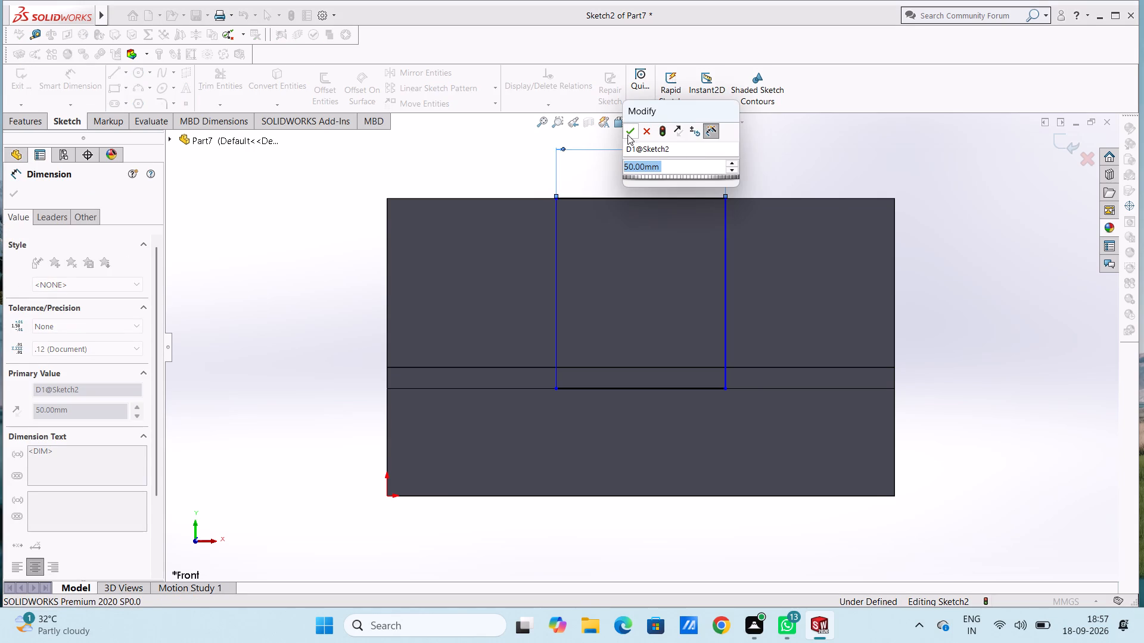
{"action": "left_click", "coordinate": [627, 132]}
{"action": "left_click", "coordinate": [531, 170]}
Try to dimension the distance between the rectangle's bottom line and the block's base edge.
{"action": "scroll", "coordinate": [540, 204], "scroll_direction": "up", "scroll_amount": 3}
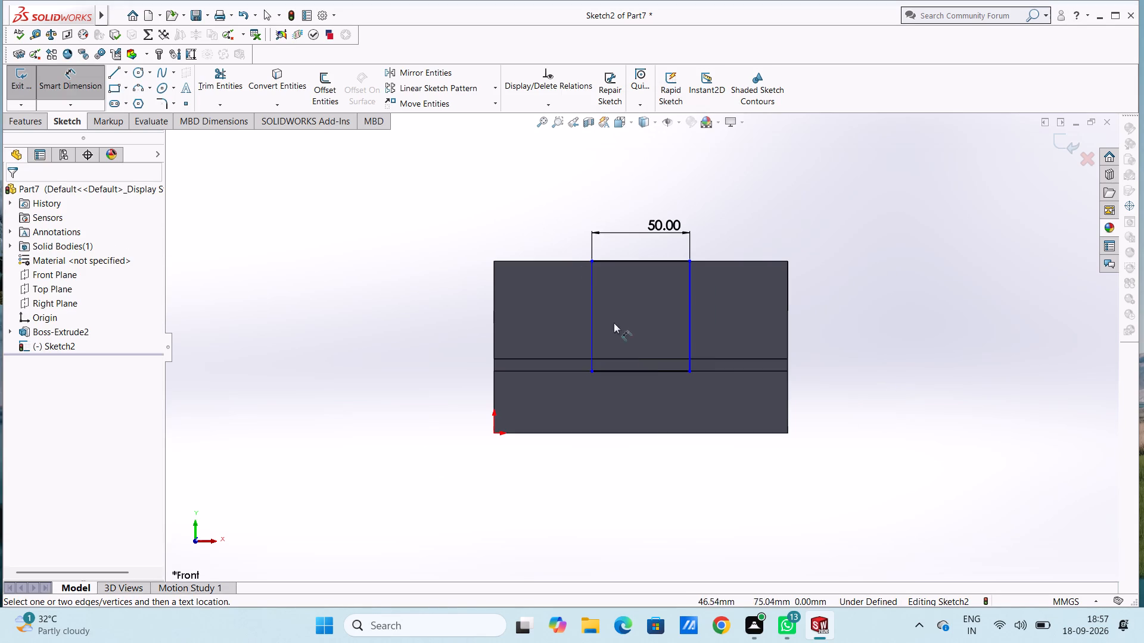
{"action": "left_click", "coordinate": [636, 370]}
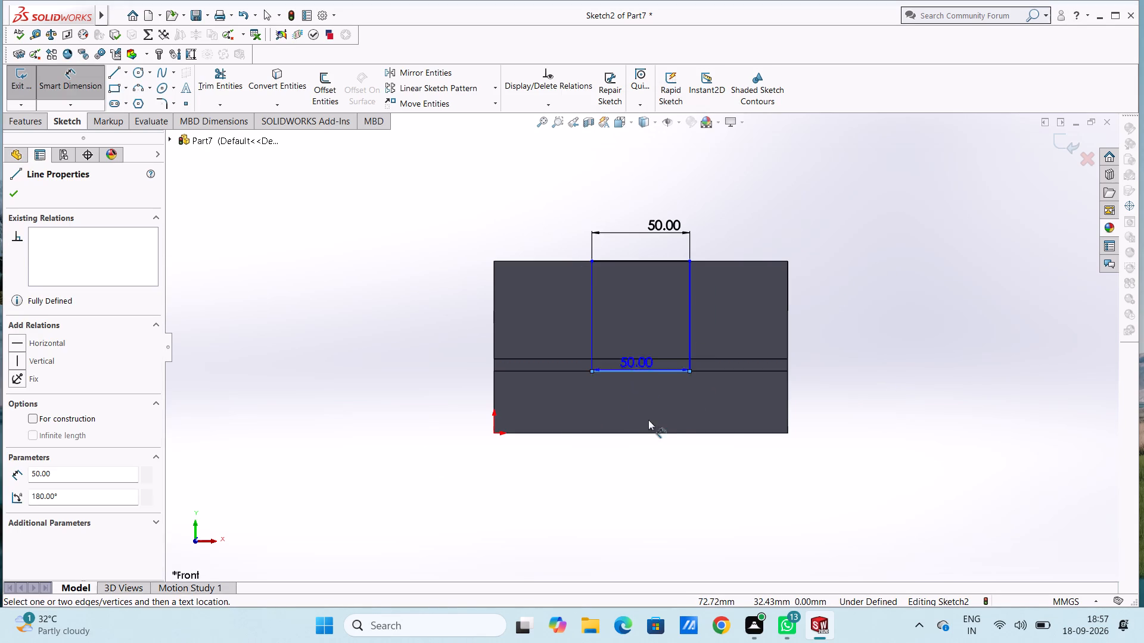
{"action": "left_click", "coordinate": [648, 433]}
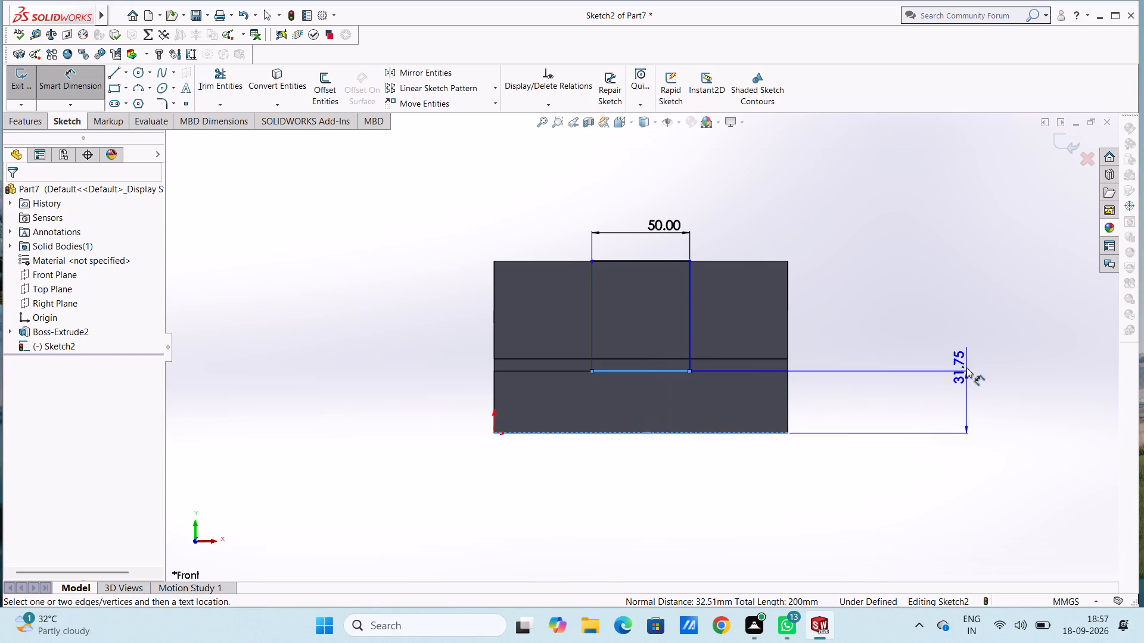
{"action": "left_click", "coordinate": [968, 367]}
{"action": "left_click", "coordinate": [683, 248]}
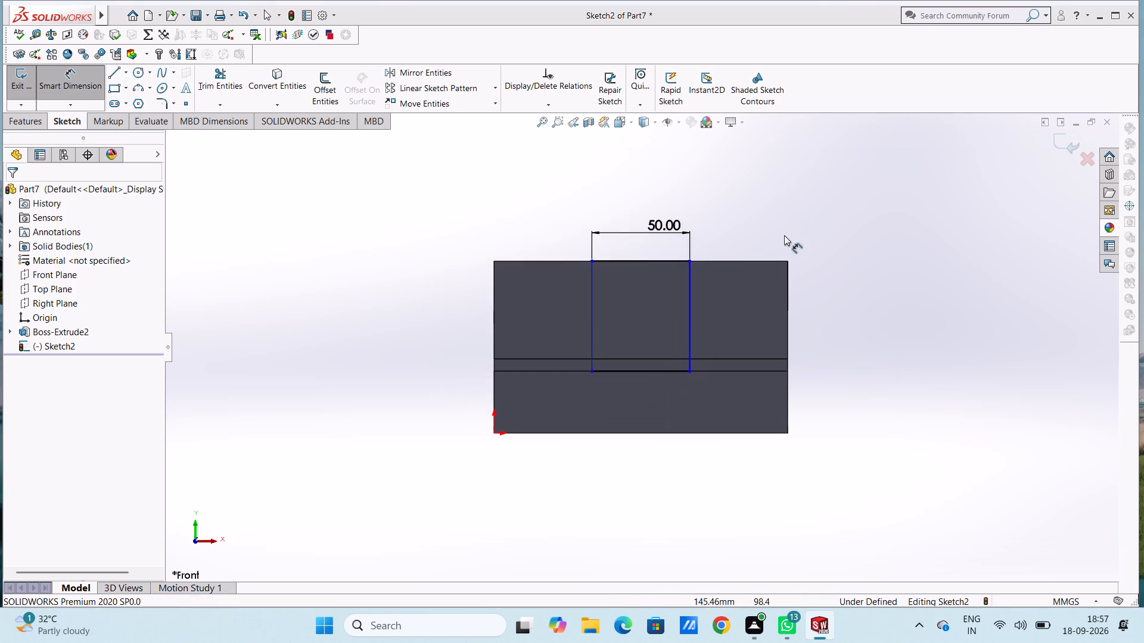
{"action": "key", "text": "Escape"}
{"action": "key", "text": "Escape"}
Cut-extrude both regions of the rectangle sketch as a blind cut 150 mm deep through the block's upper body.
{"action": "middle_click_drag", "start_coordinate": [828, 251], "coordinate": [784, 354]}
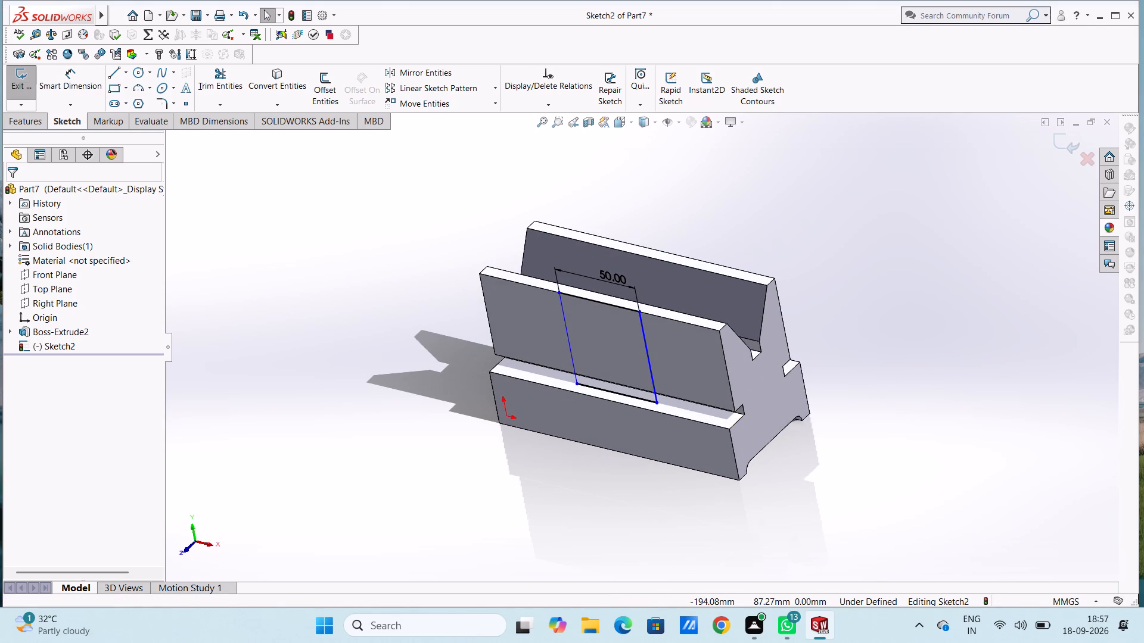
{"action": "left_click", "coordinate": [30, 120]}
{"action": "left_click", "coordinate": [29, 101]}
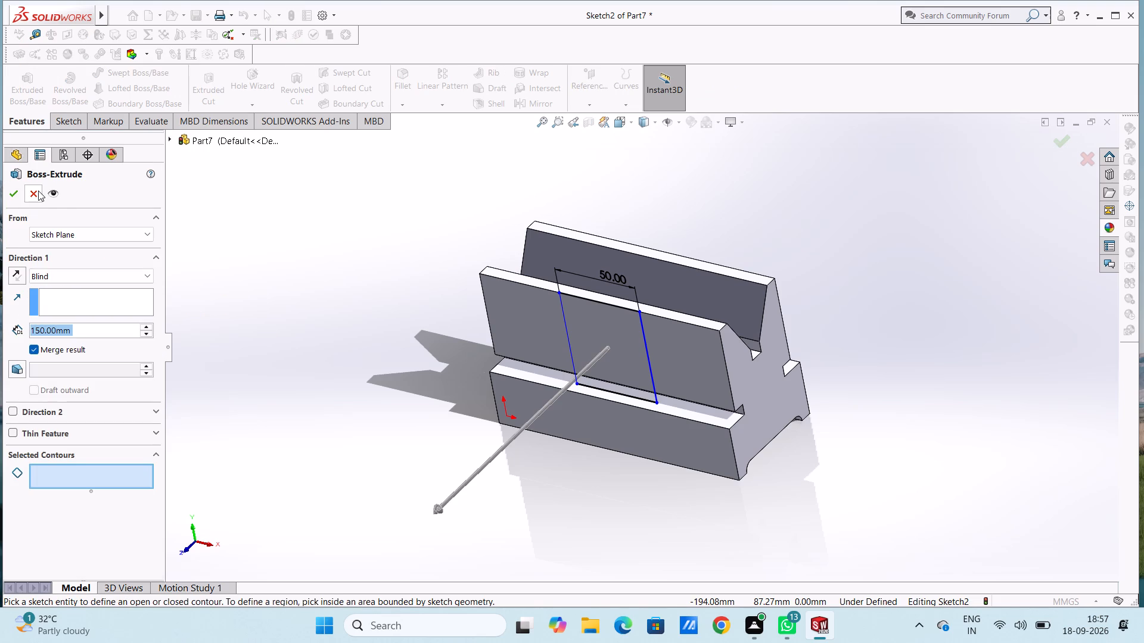
{"action": "left_click", "coordinate": [37, 194]}
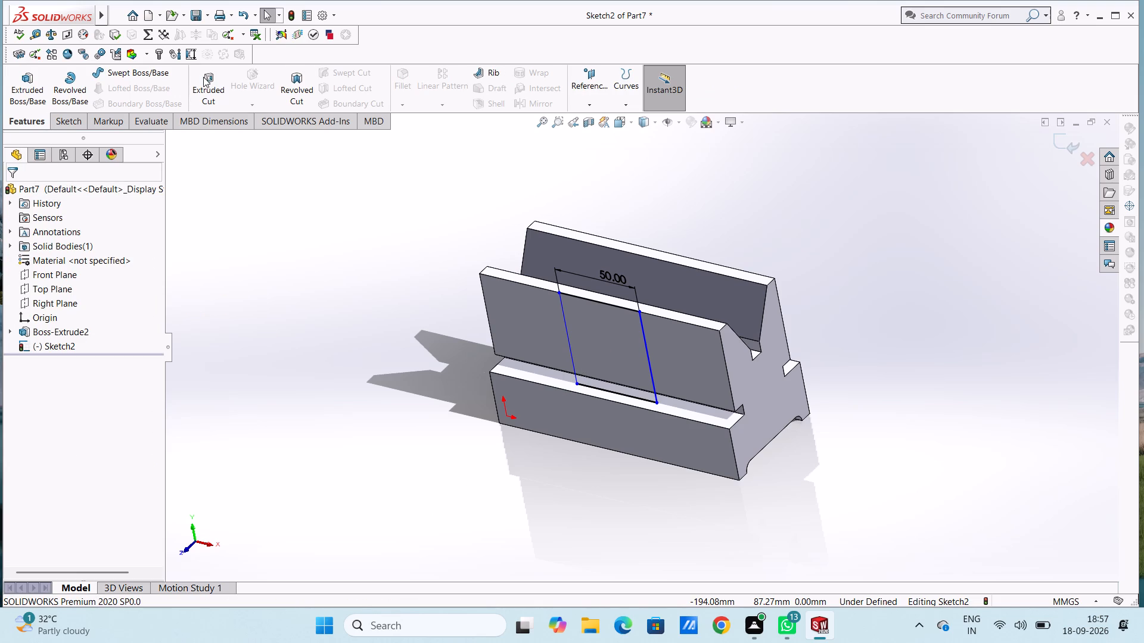
{"action": "left_click", "coordinate": [203, 77]}
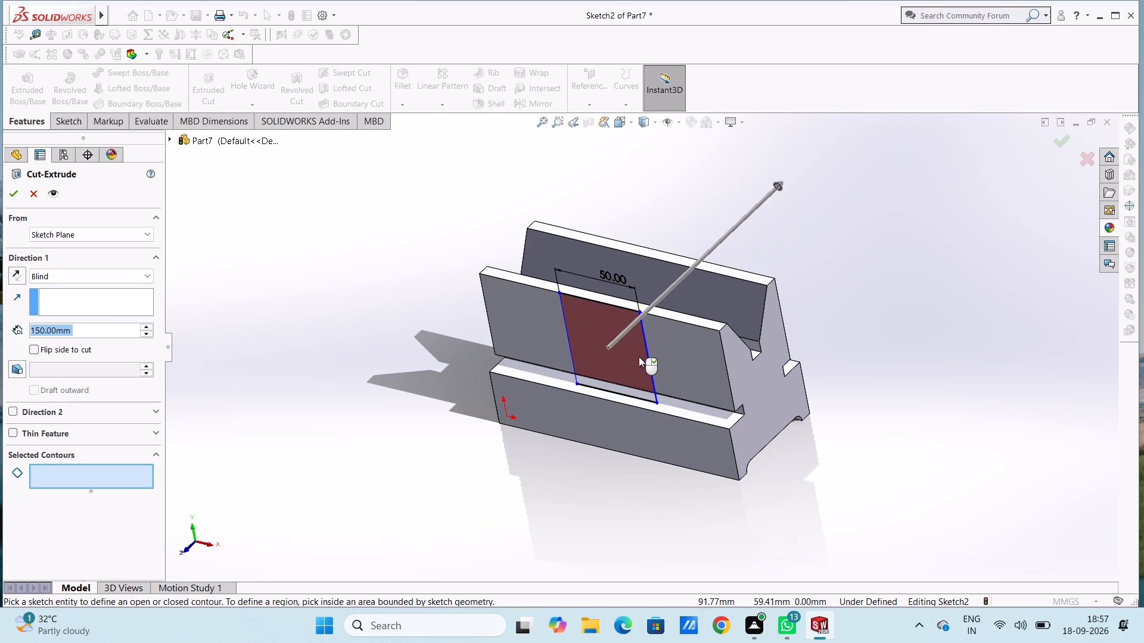
{"action": "left_click", "coordinate": [623, 369]}
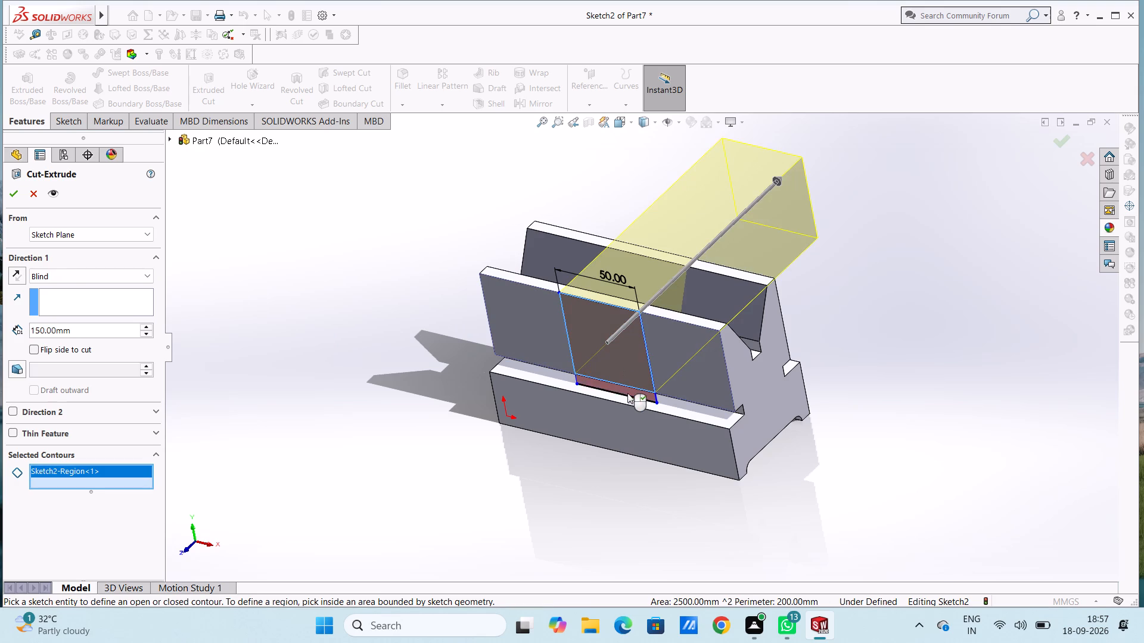
{"action": "left_click", "coordinate": [629, 388]}
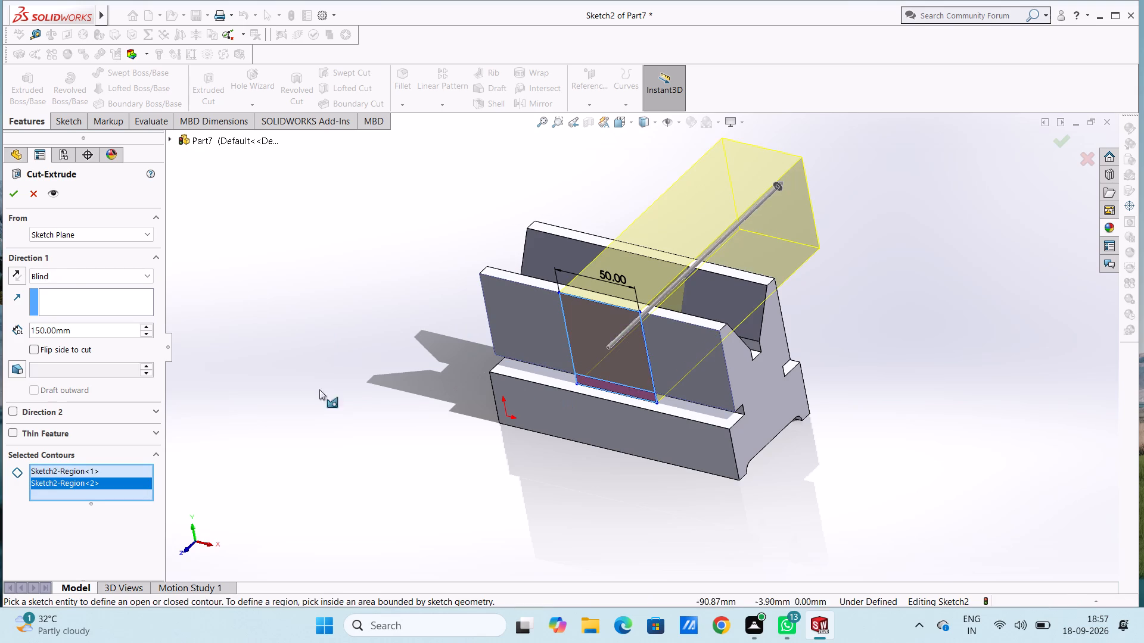
{"action": "left_click", "coordinate": [15, 199]}
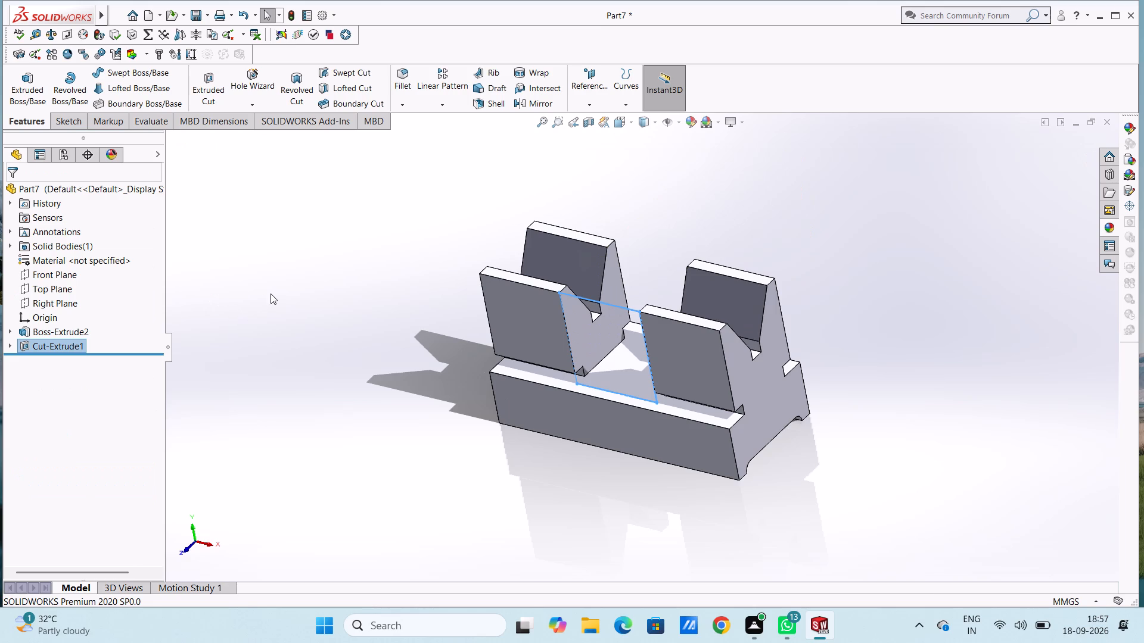
{"action": "left_click", "coordinate": [271, 293]}
{"action": "middle_click_drag", "start_coordinate": [279, 289], "coordinate": [300, 248]}
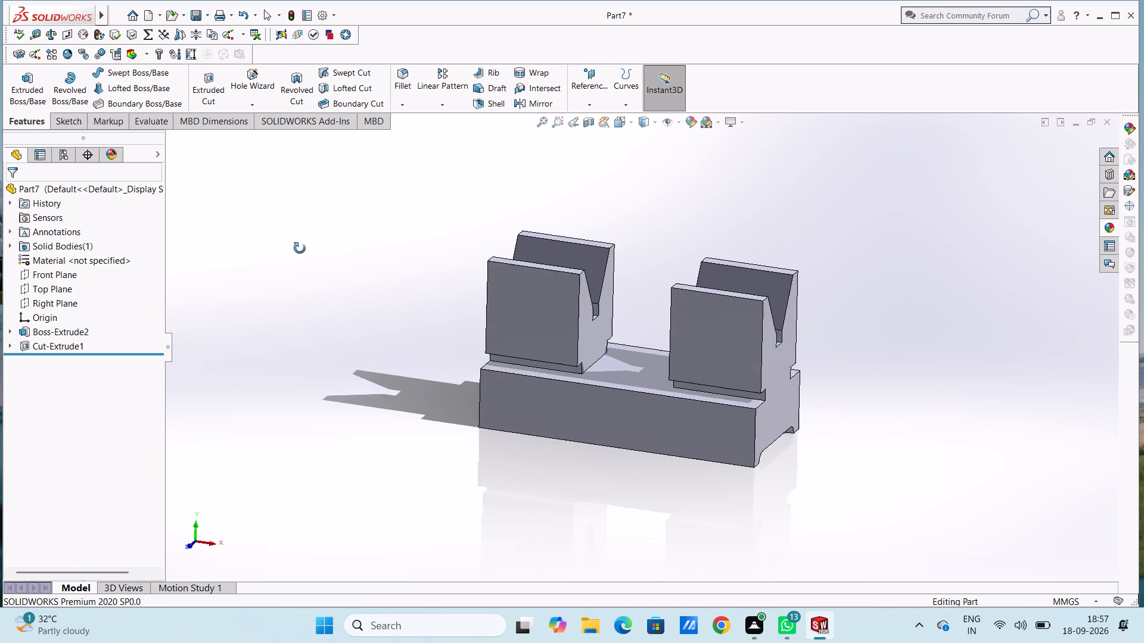
Start a sketch on the base's front face and draw a circle of 8 mm radius at the face's centre.
{"action": "middle_click_drag", "start_coordinate": [300, 248], "coordinate": [328, 285]}
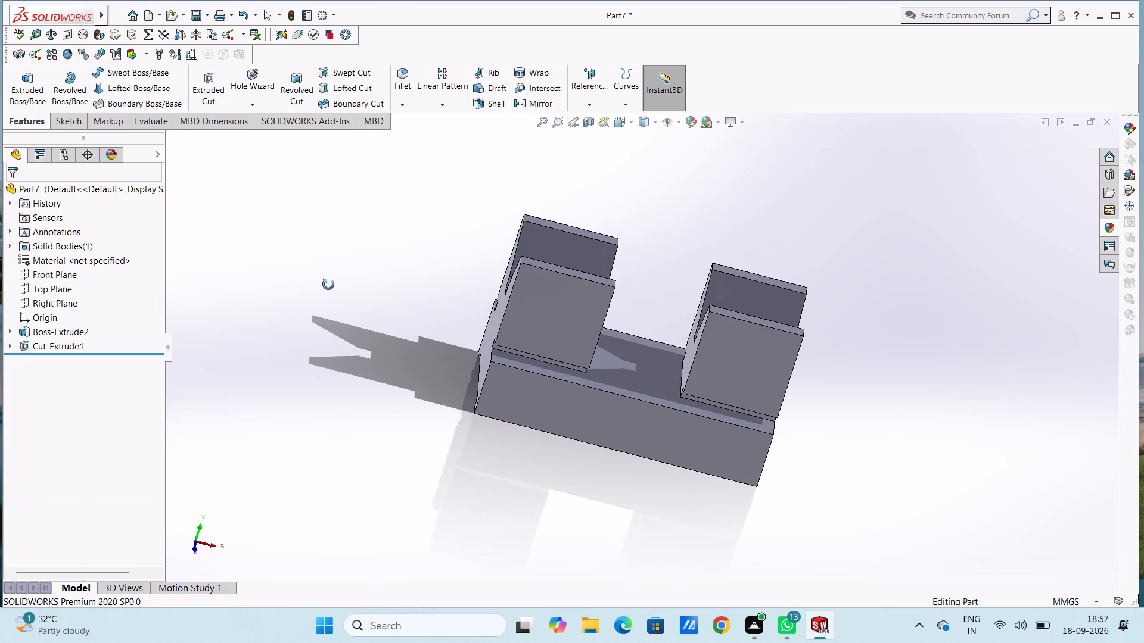
{"action": "middle_click_drag", "start_coordinate": [328, 285], "coordinate": [327, 283]}
{"action": "key", "text": "ctrl+7"}
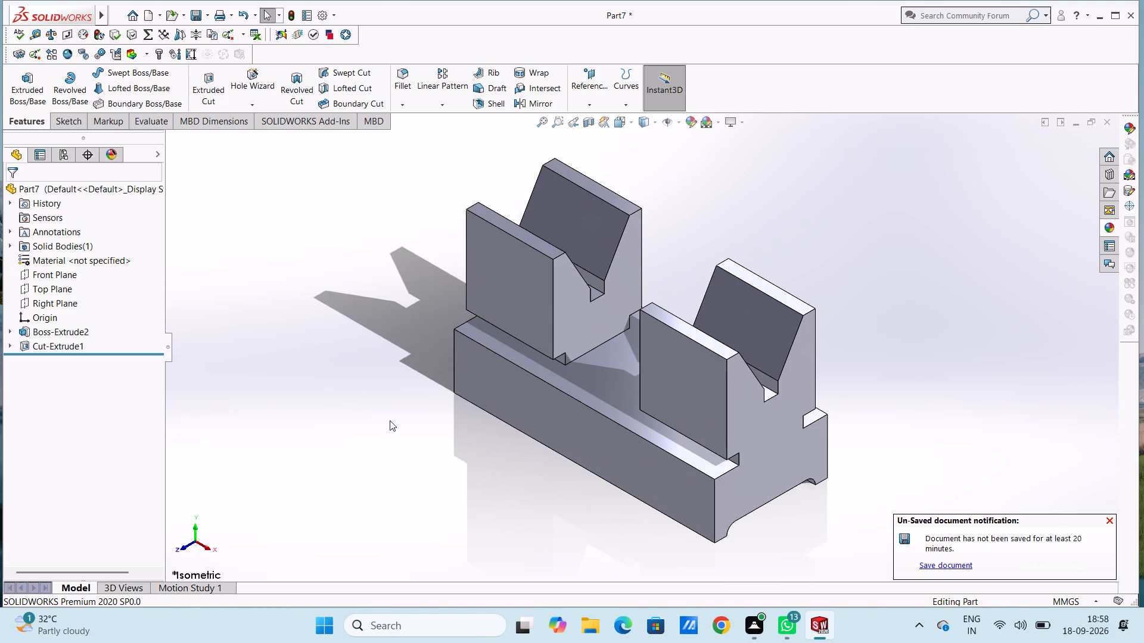
{"action": "key", "text": "ctrl+1"}
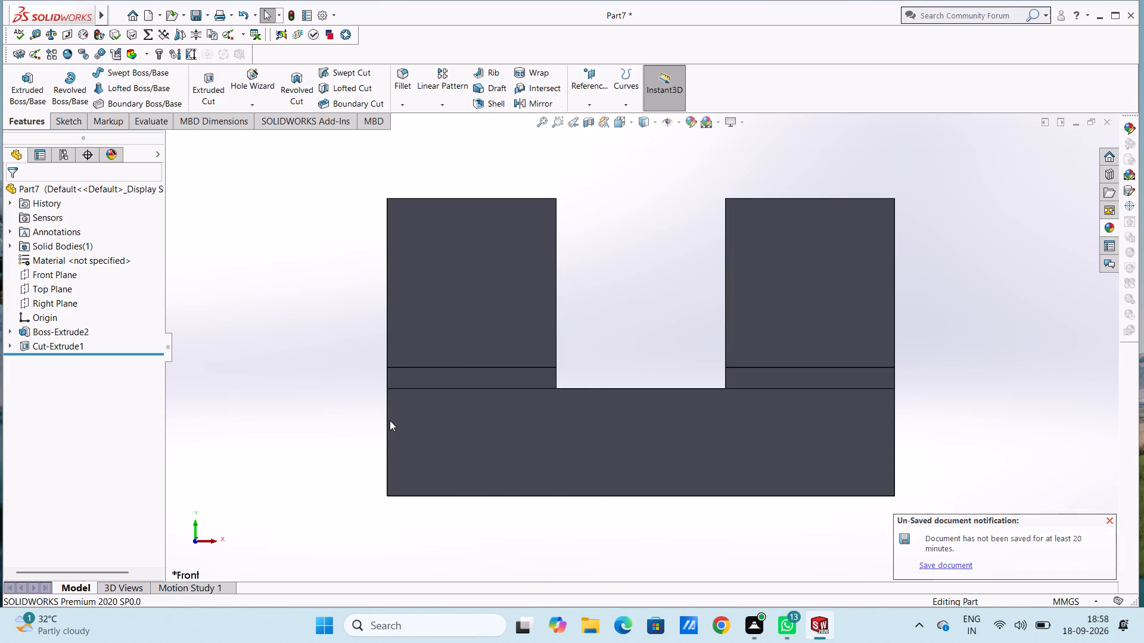
{"action": "left_click", "coordinate": [755, 544]}
{"action": "left_click", "coordinate": [639, 453]}
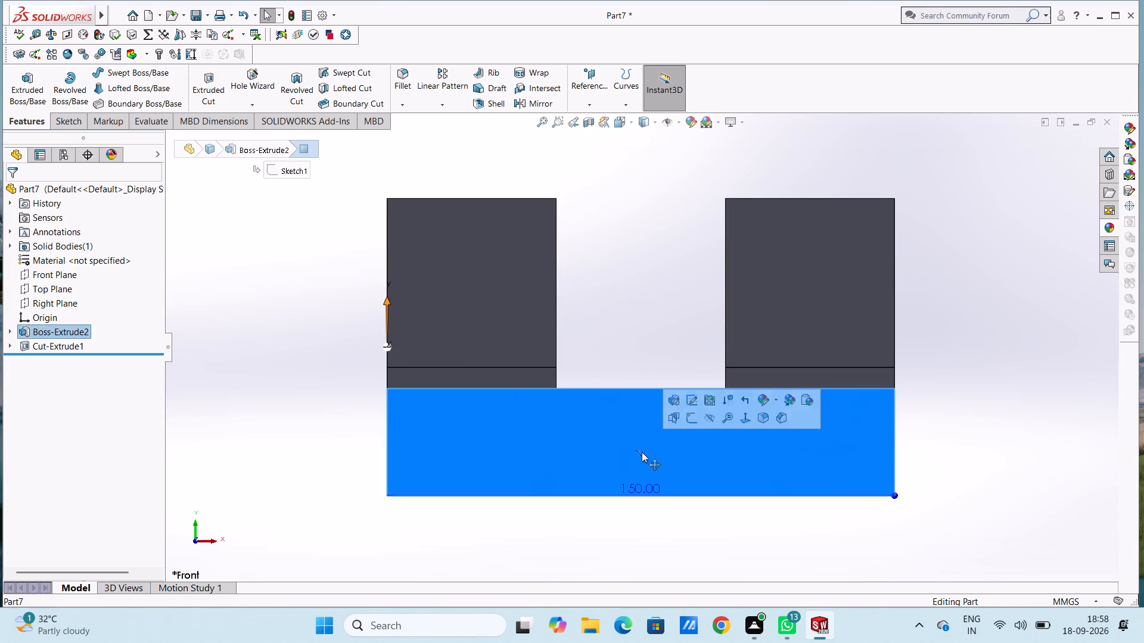
{"action": "left_click", "coordinate": [691, 419]}
{"action": "left_click", "coordinate": [670, 307]}
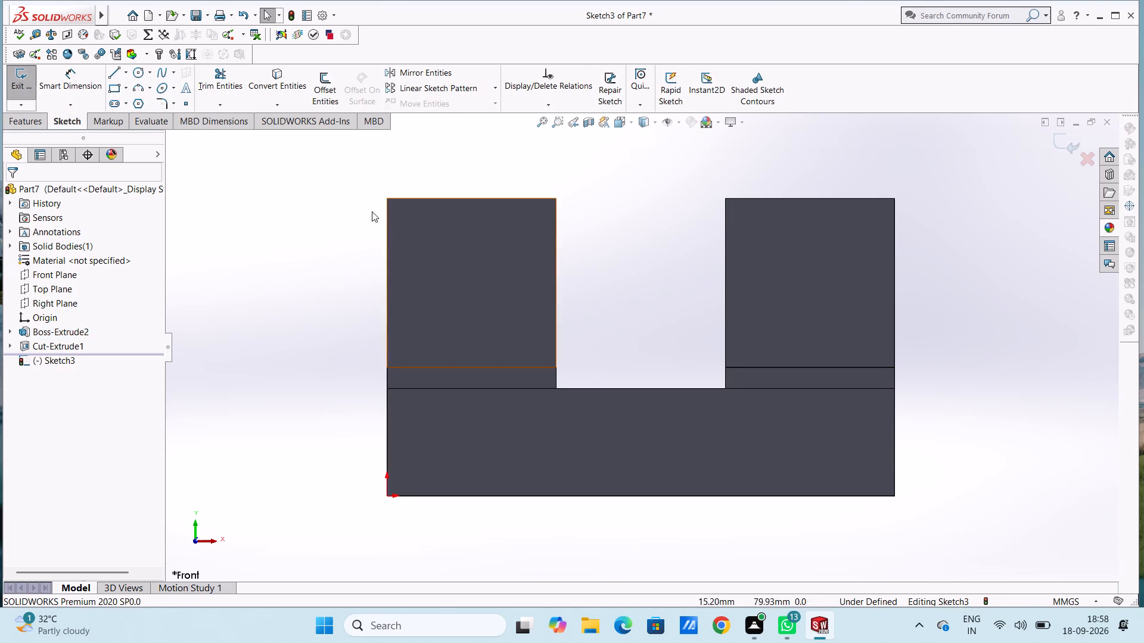
{"action": "left_click", "coordinate": [134, 72]}
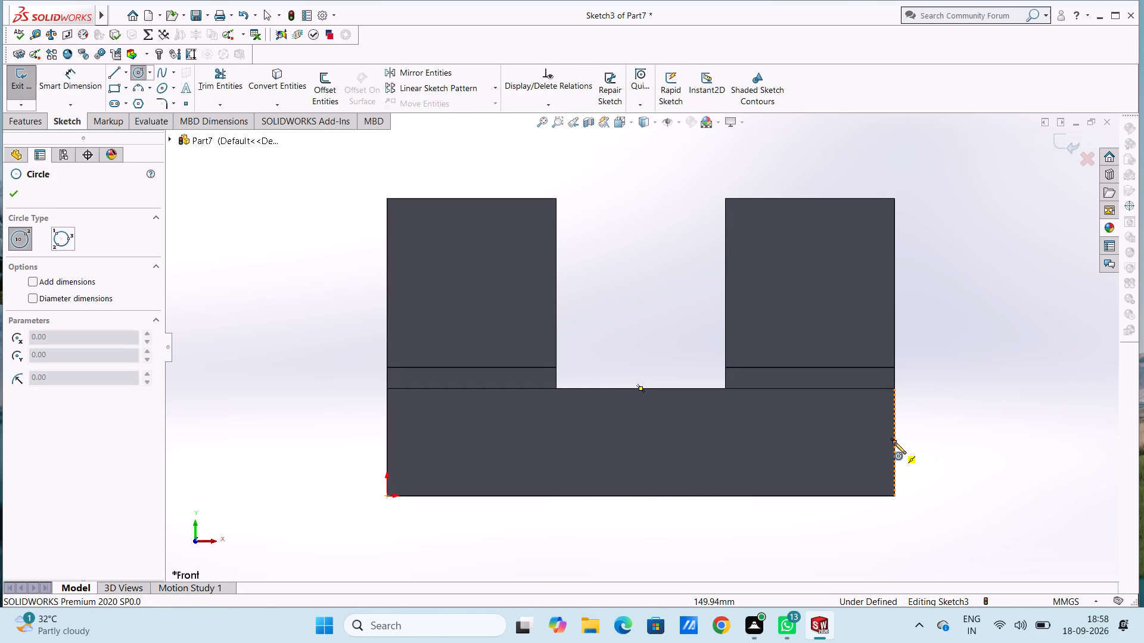
{"action": "left_click", "coordinate": [642, 444]}
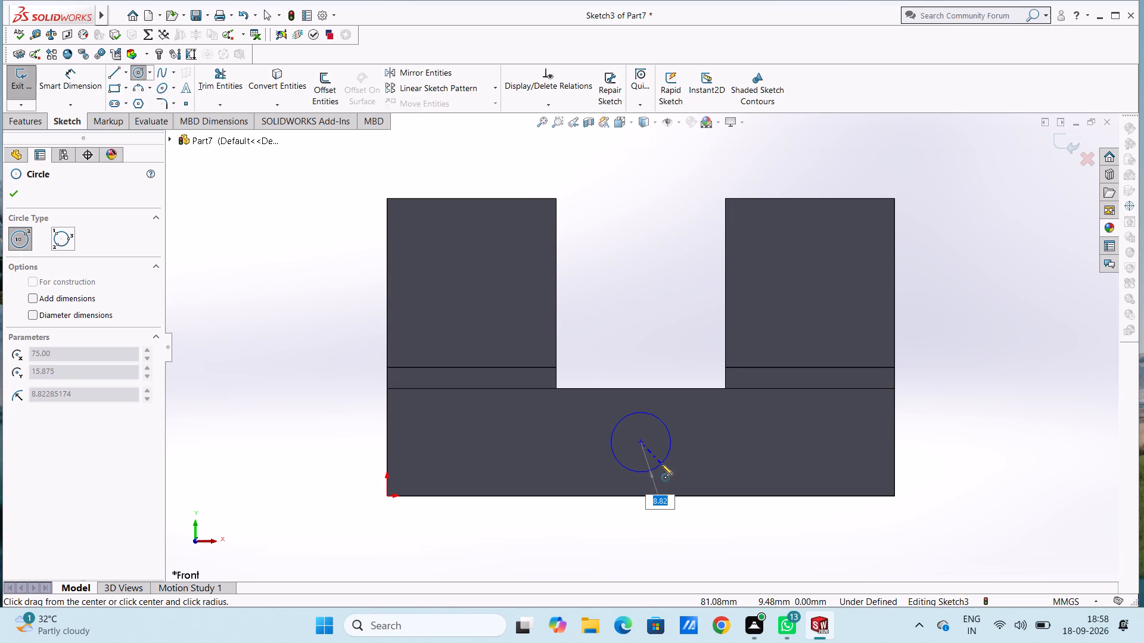
{"action": "key", "text": "8"}
{"action": "key", "text": "Return"}
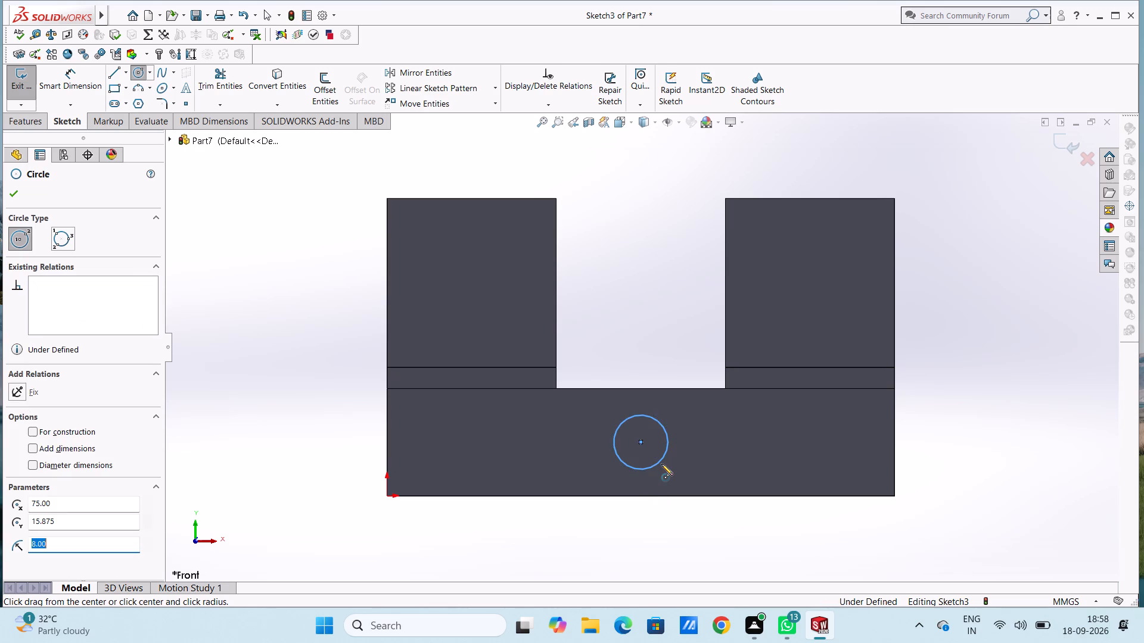
{"action": "key", "text": "Escape"}
{"action": "key", "text": "Escape"}
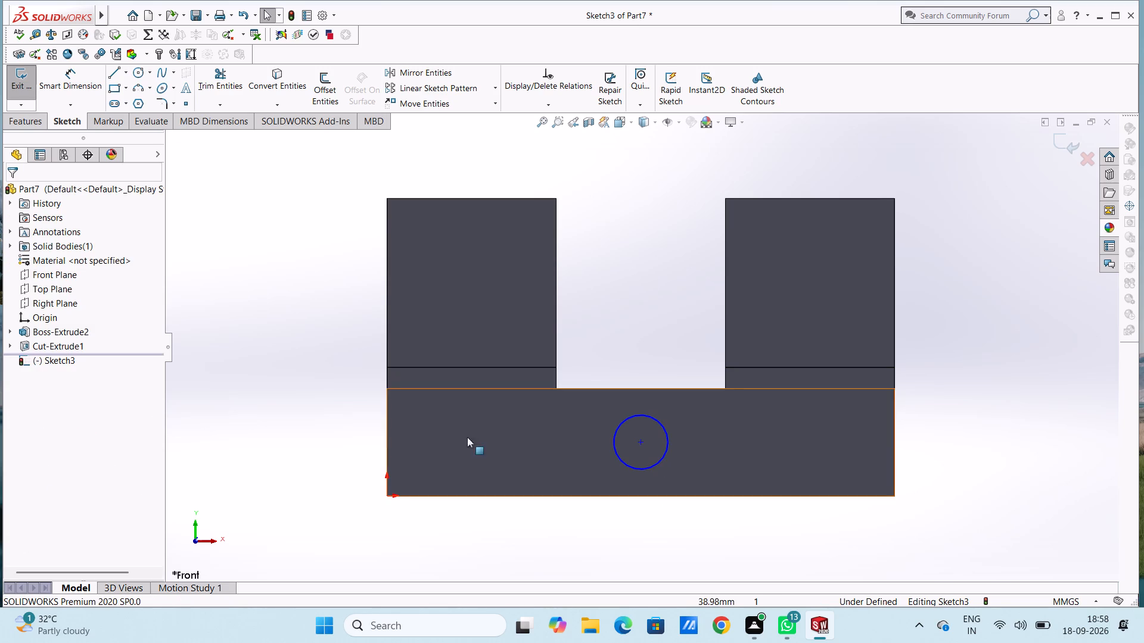
Dimension the circle's diameter at 16 mm.
{"action": "left_click", "coordinate": [76, 80]}
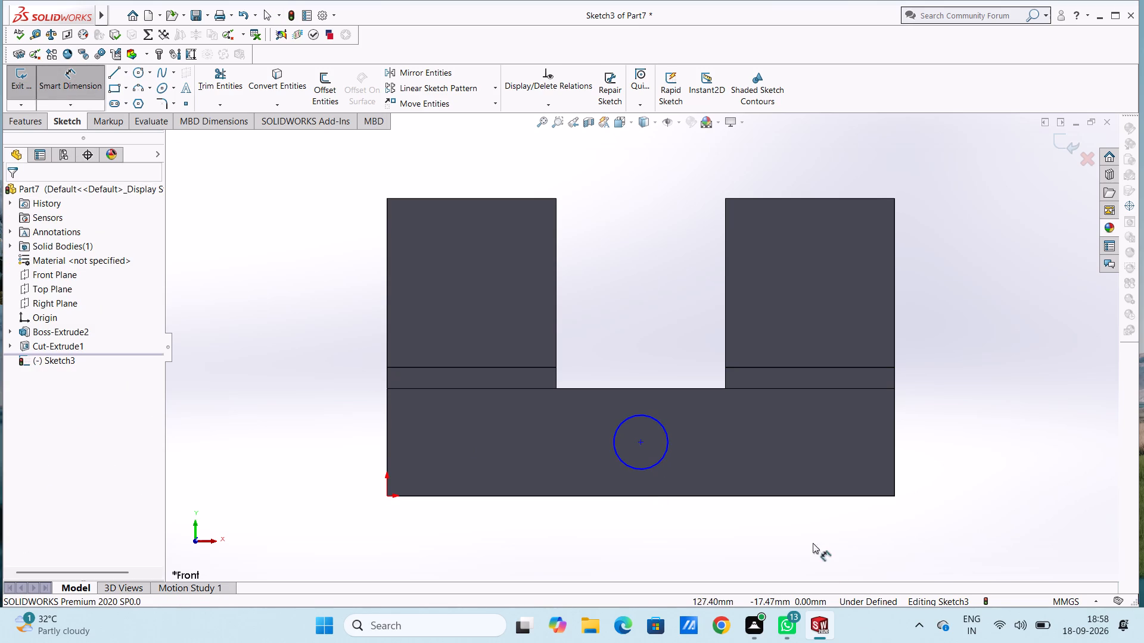
{"action": "left_click", "coordinate": [646, 467]}
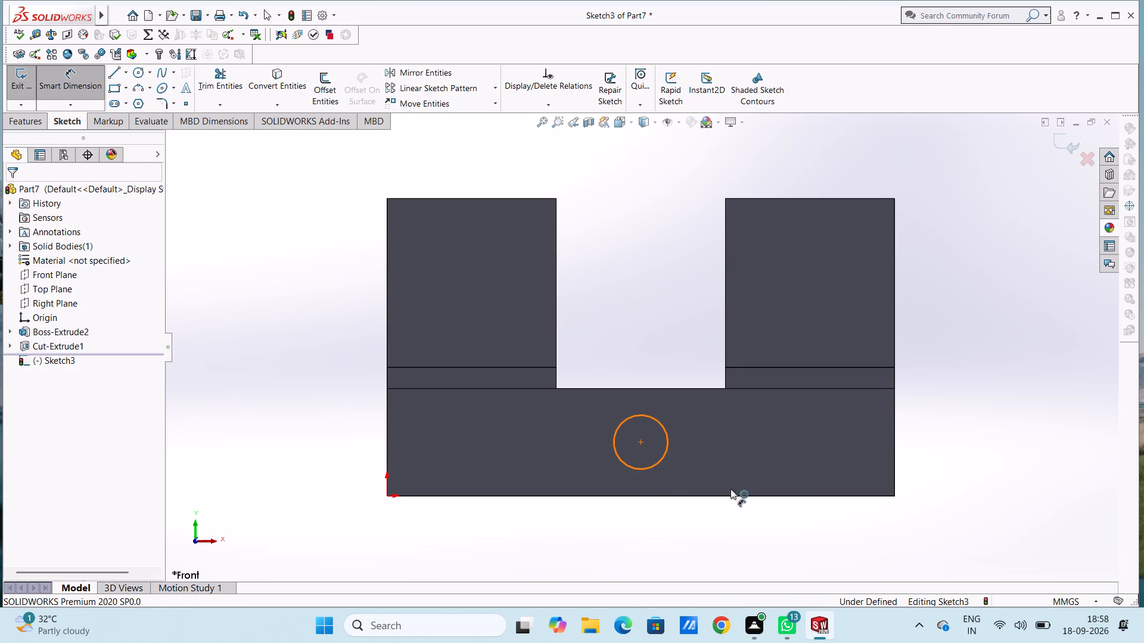
{"action": "left_click", "coordinate": [994, 484]}
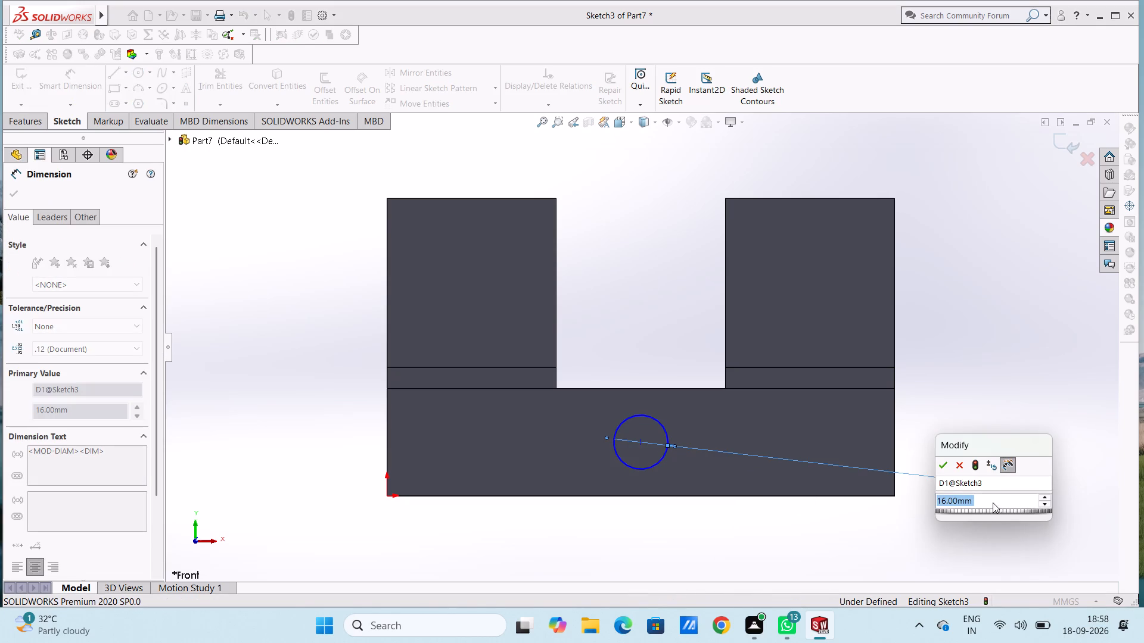
{"action": "left_click", "coordinate": [943, 468]}
{"action": "left_click", "coordinate": [950, 404]}
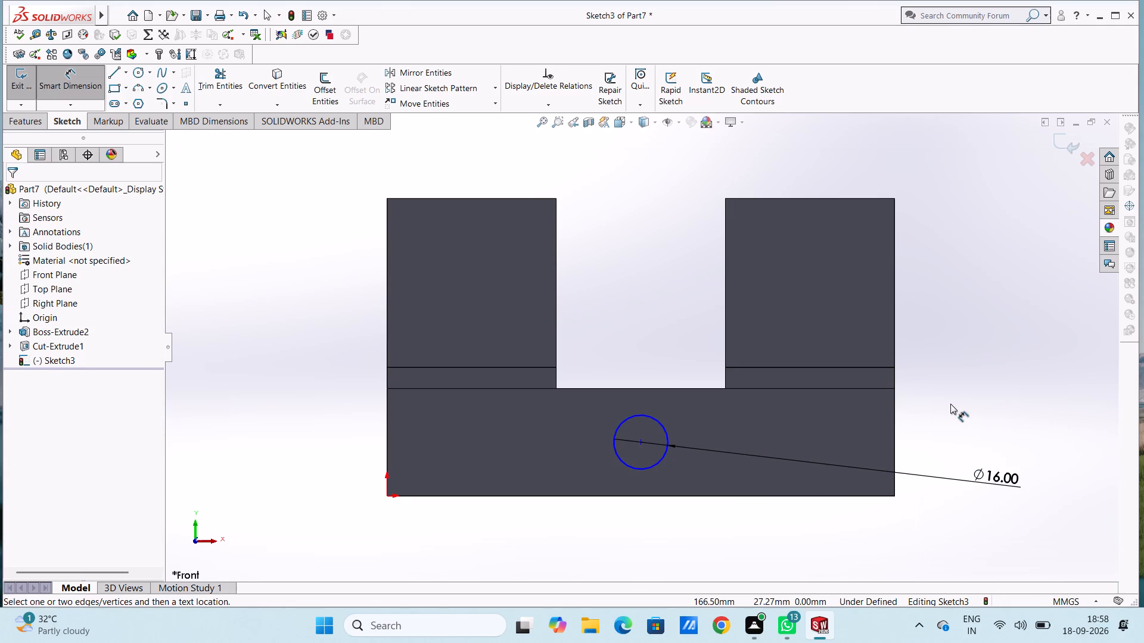
{"action": "key", "text": "Escape"}
{"action": "key", "text": "Escape"}
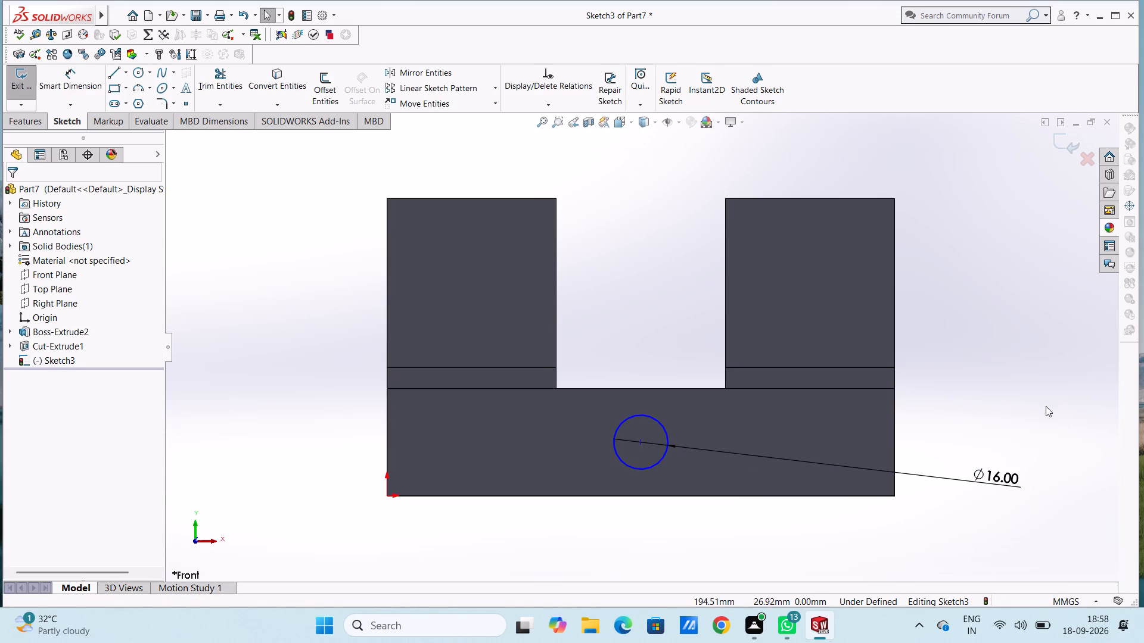
Cut-extrude the 16 mm circle as a blind cut 150 mm deep through the base.
{"action": "middle_click_drag", "start_coordinate": [1046, 407], "coordinate": [1015, 458]}
{"action": "scroll", "coordinate": [1015, 460], "scroll_direction": "up", "scroll_amount": 2}
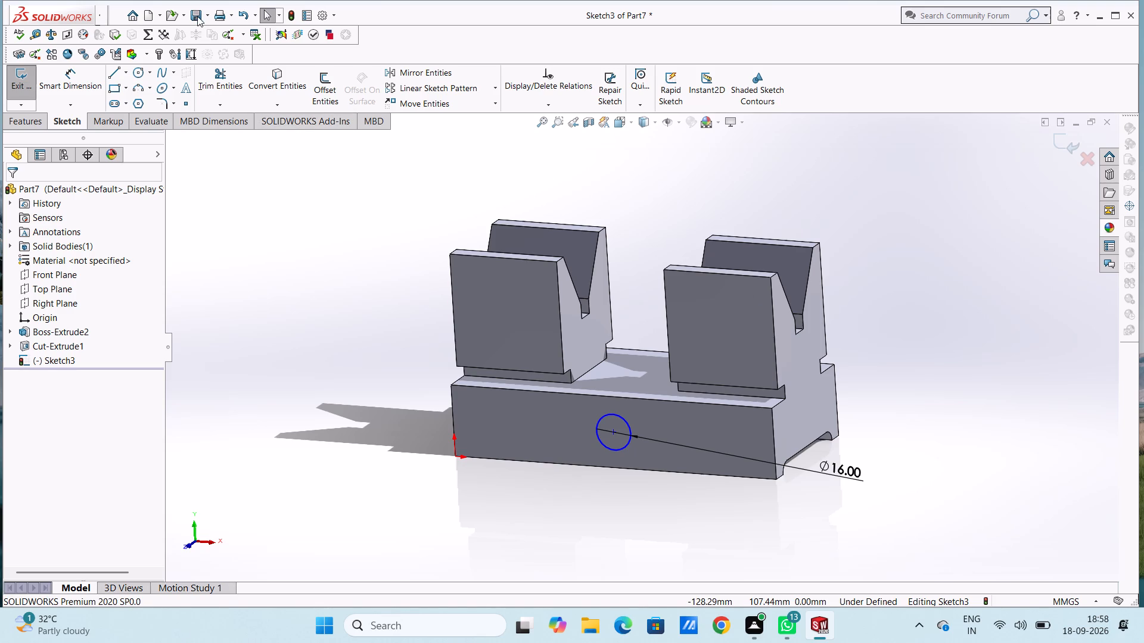
{"action": "left_click", "coordinate": [31, 119]}
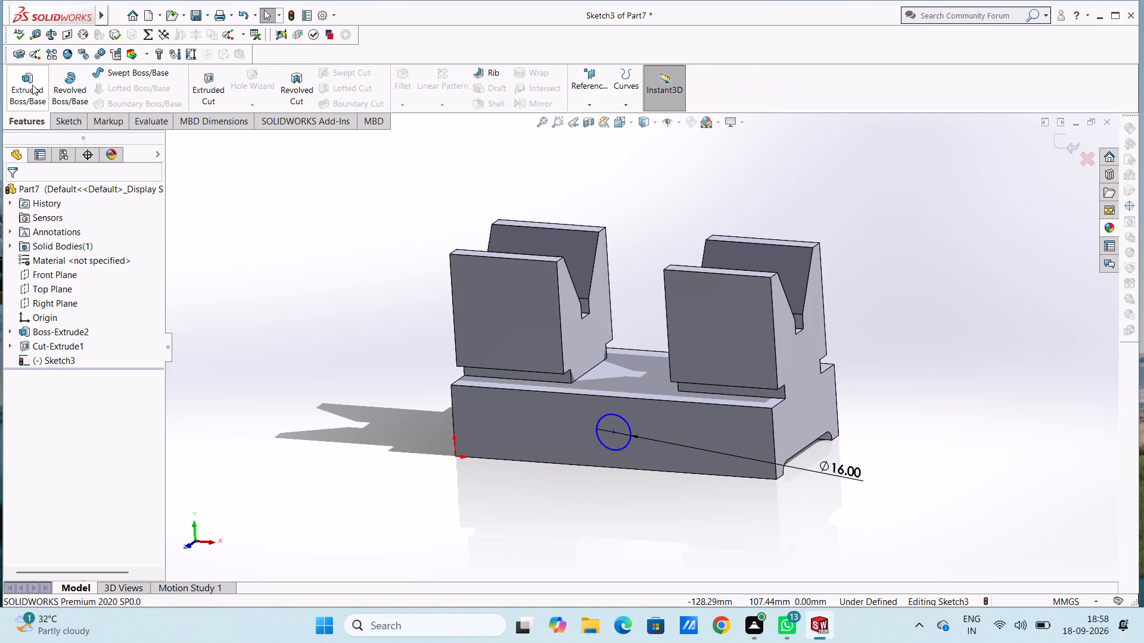
{"action": "left_click", "coordinate": [216, 83]}
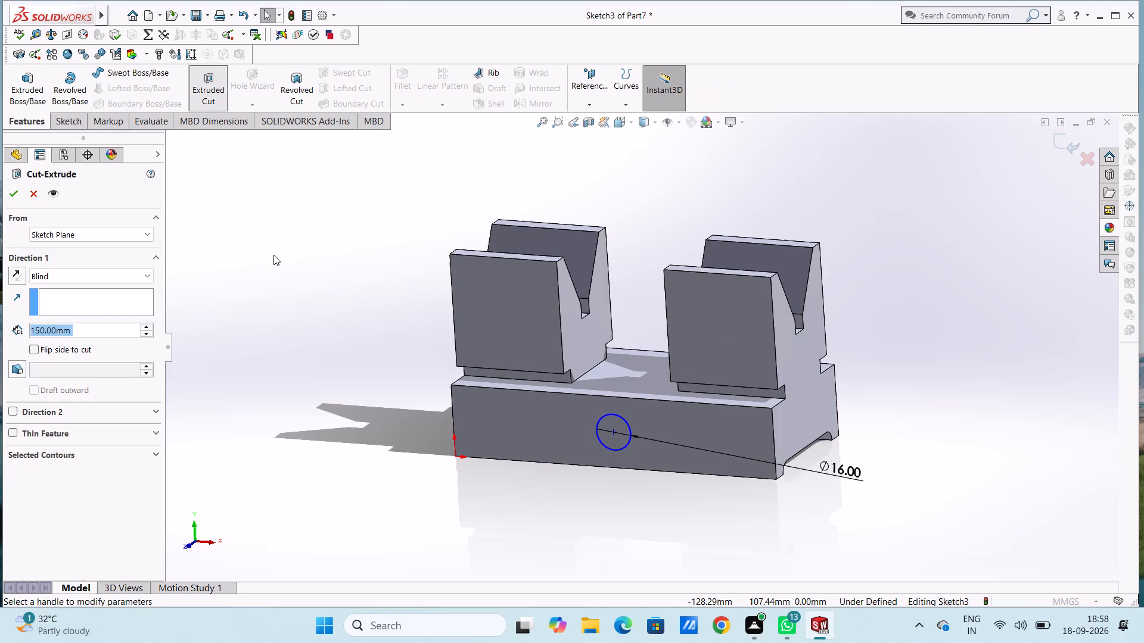
{"action": "left_click", "coordinate": [13, 193]}
{"action": "left_click", "coordinate": [241, 249]}
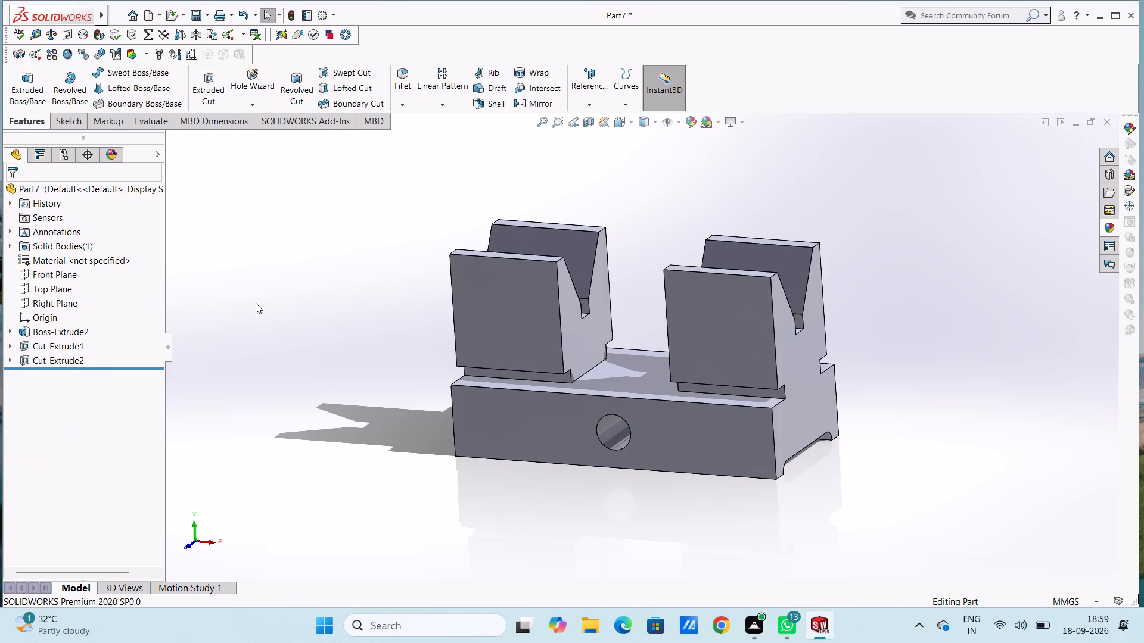
Start a new sketch on the base's front face and draw a circle of 10 mm radius concentric with the hole.
{"action": "key", "text": "ctrl+1"}
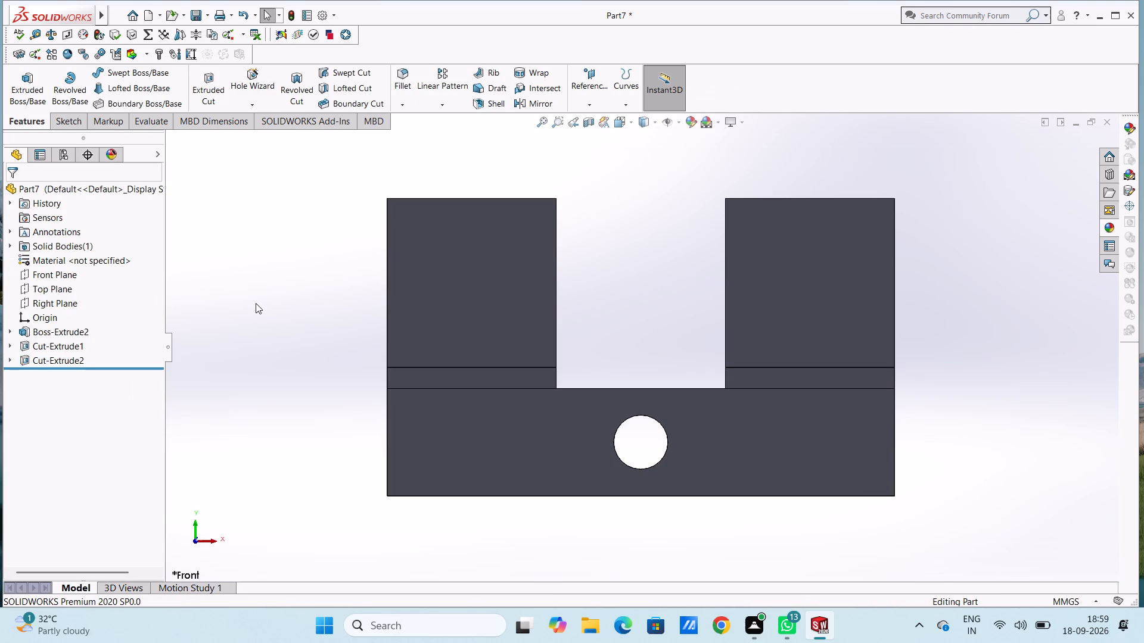
{"action": "left_click", "coordinate": [582, 450]}
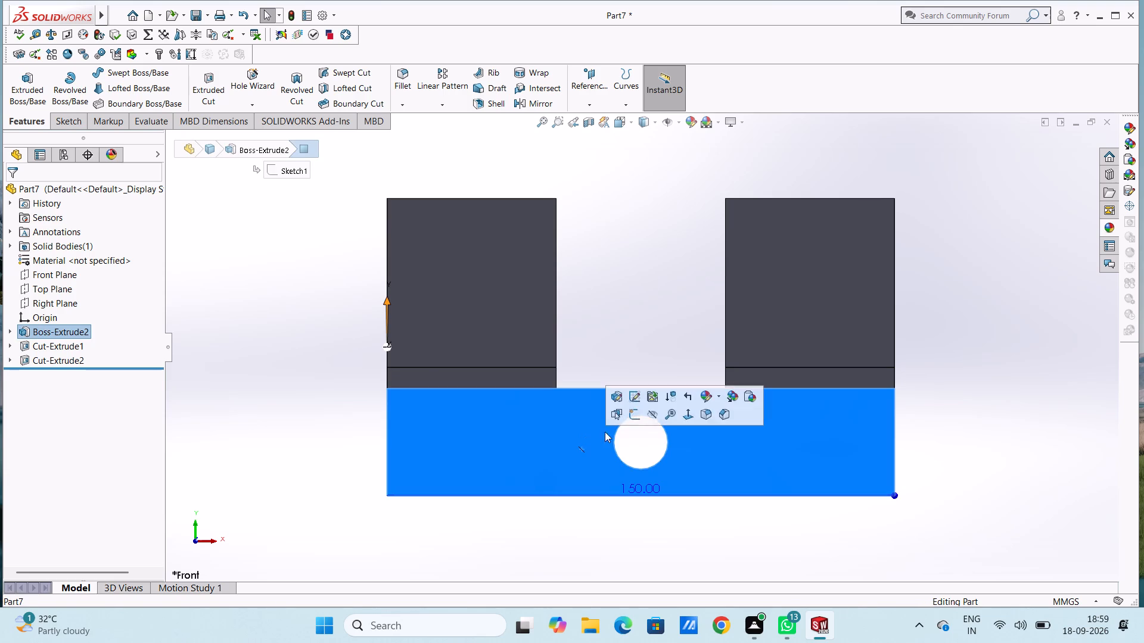
{"action": "left_click", "coordinate": [638, 416]}
{"action": "left_click", "coordinate": [639, 338]}
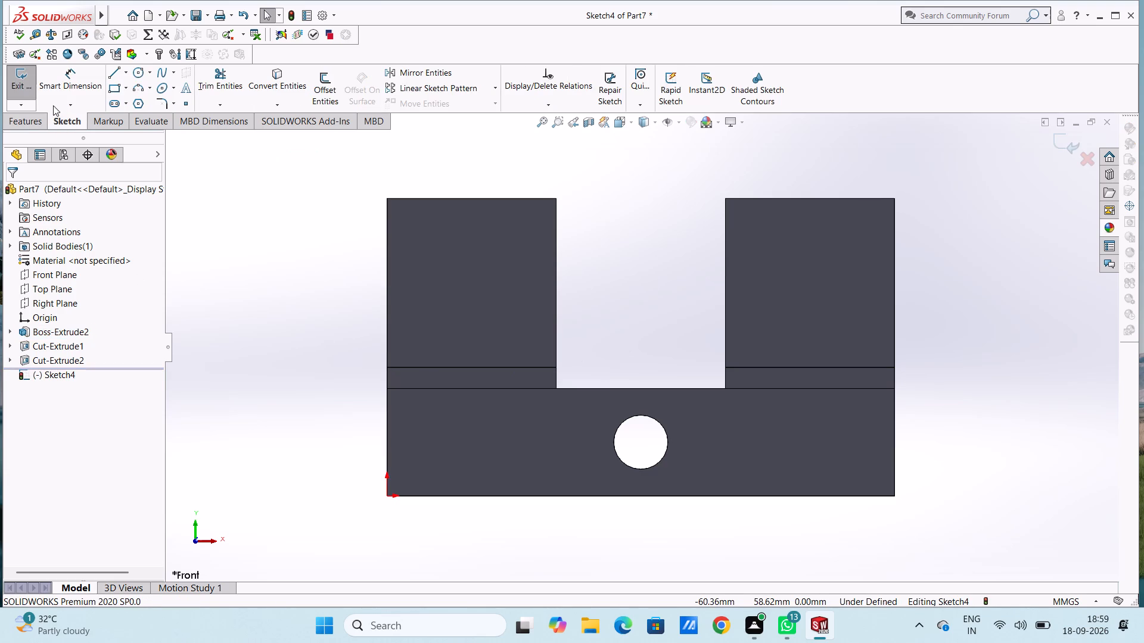
{"action": "left_click", "coordinate": [138, 75]}
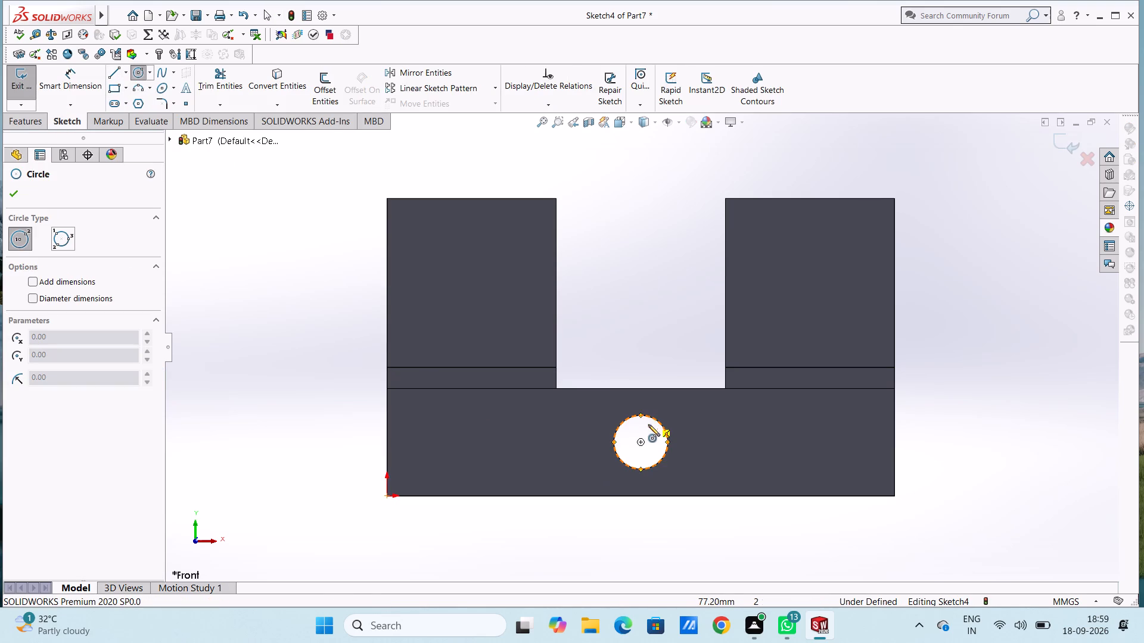
{"action": "left_click_drag", "start_coordinate": [641, 441], "coordinate": [644, 452]}
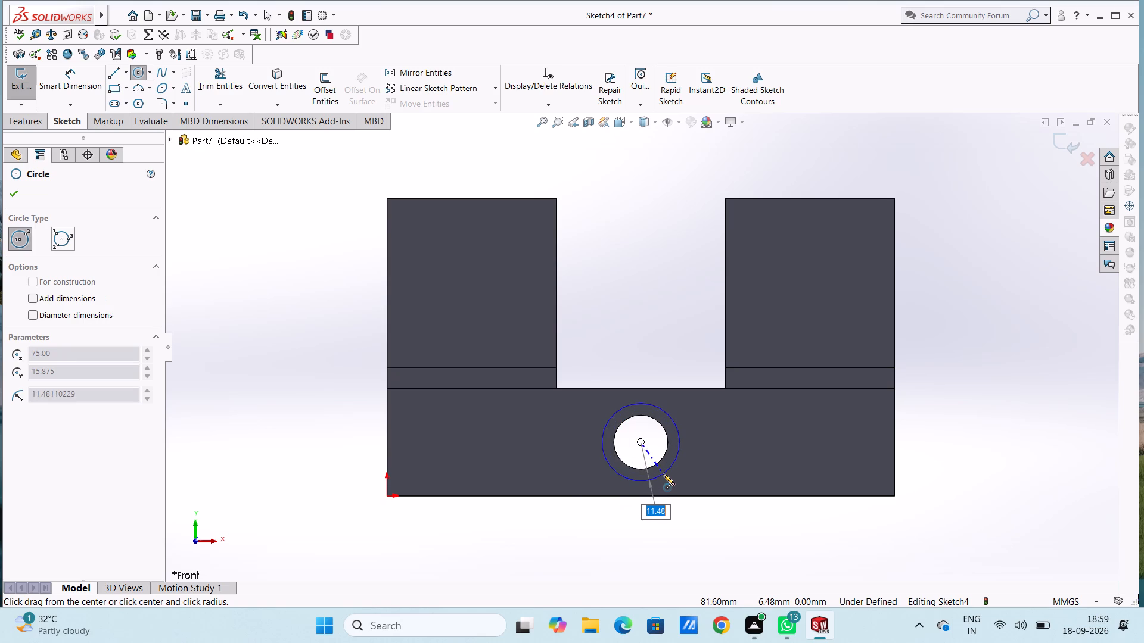
{"action": "type", "text": "10"}
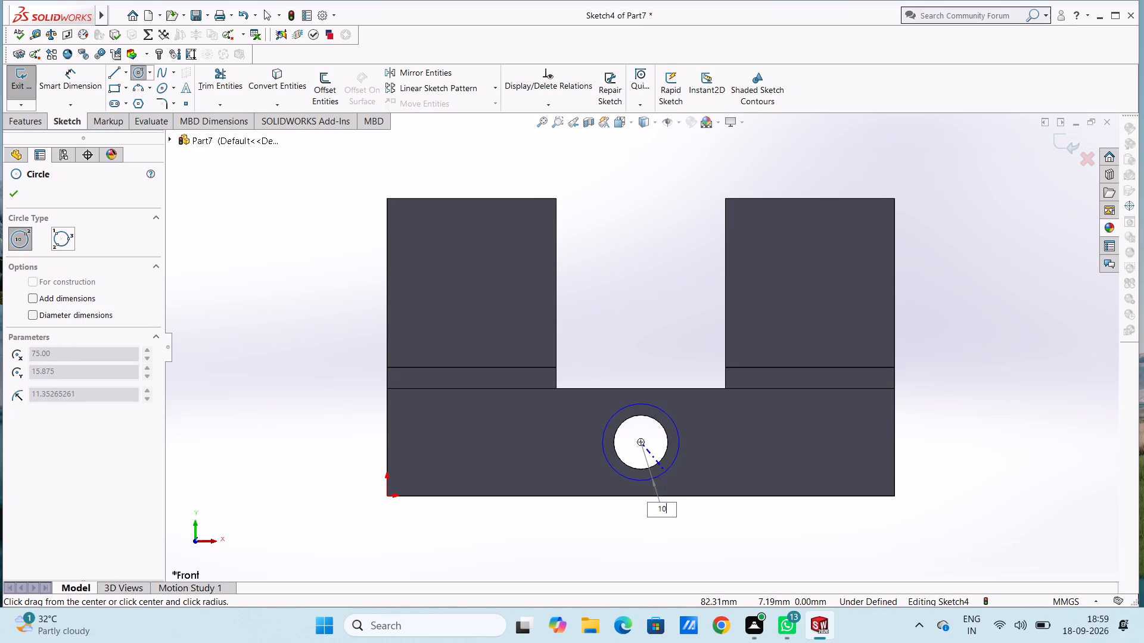
{"action": "key", "text": "Return"}
{"action": "key", "text": "Escape"}
{"action": "key", "text": "Escape"}
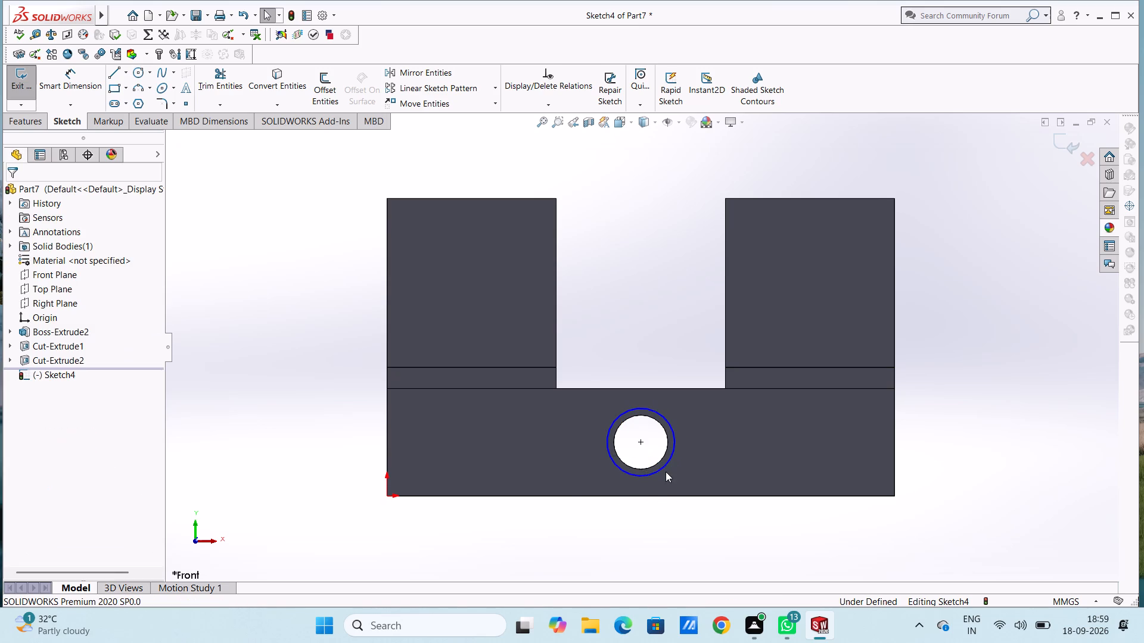
Dimension the concentric circle's diameter at 20 mm.
{"action": "left_click", "coordinate": [57, 79]}
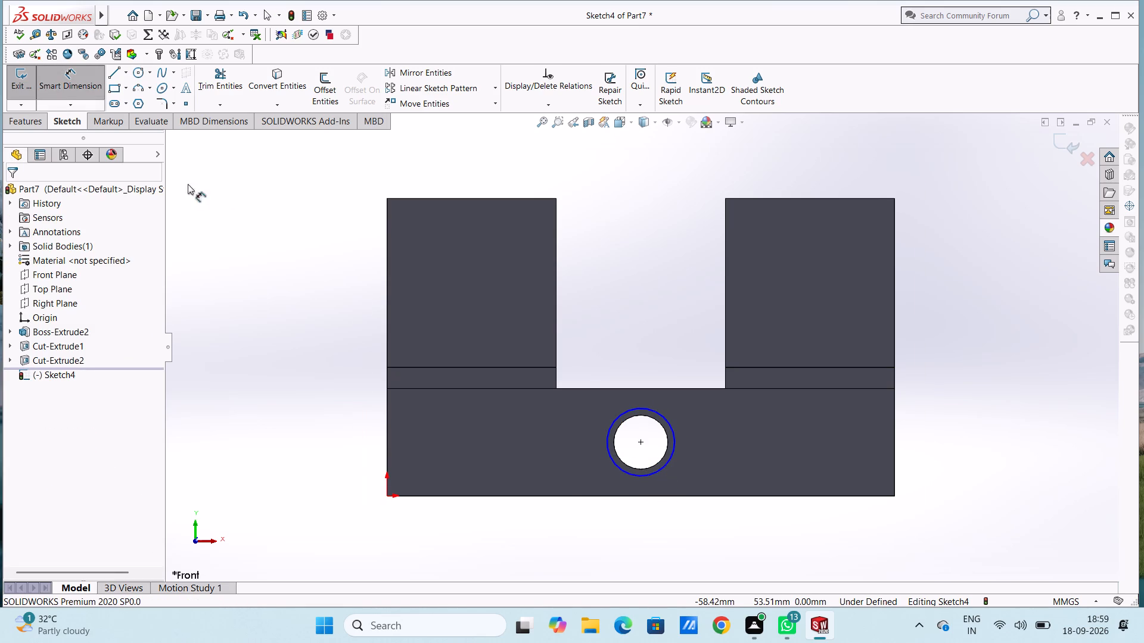
{"action": "left_click", "coordinate": [606, 450]}
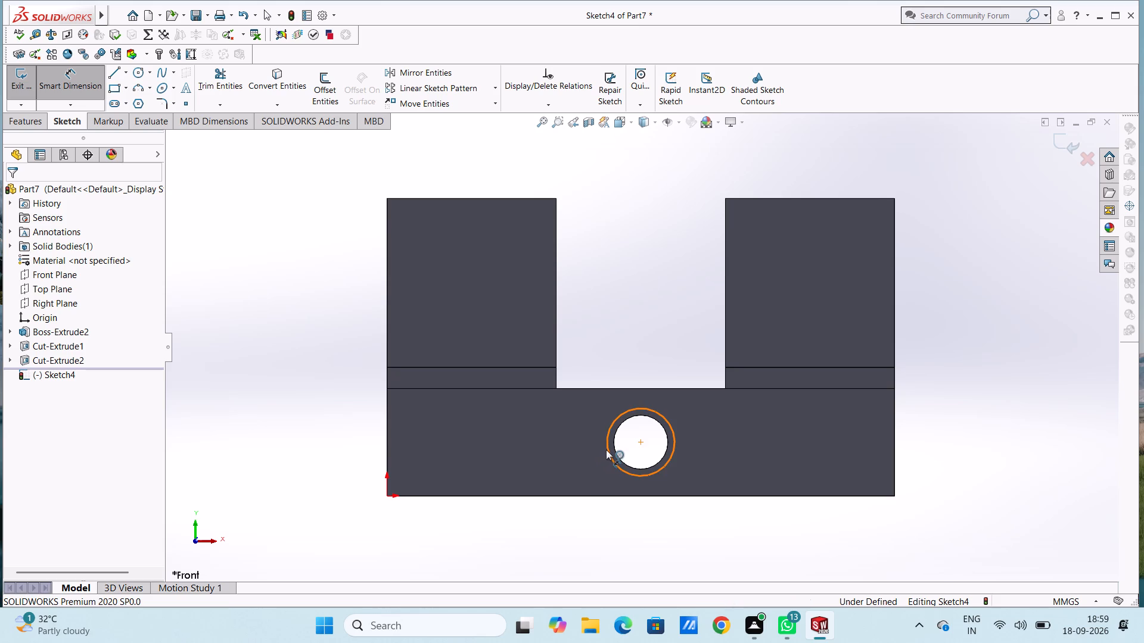
{"action": "left_click", "coordinate": [278, 469]}
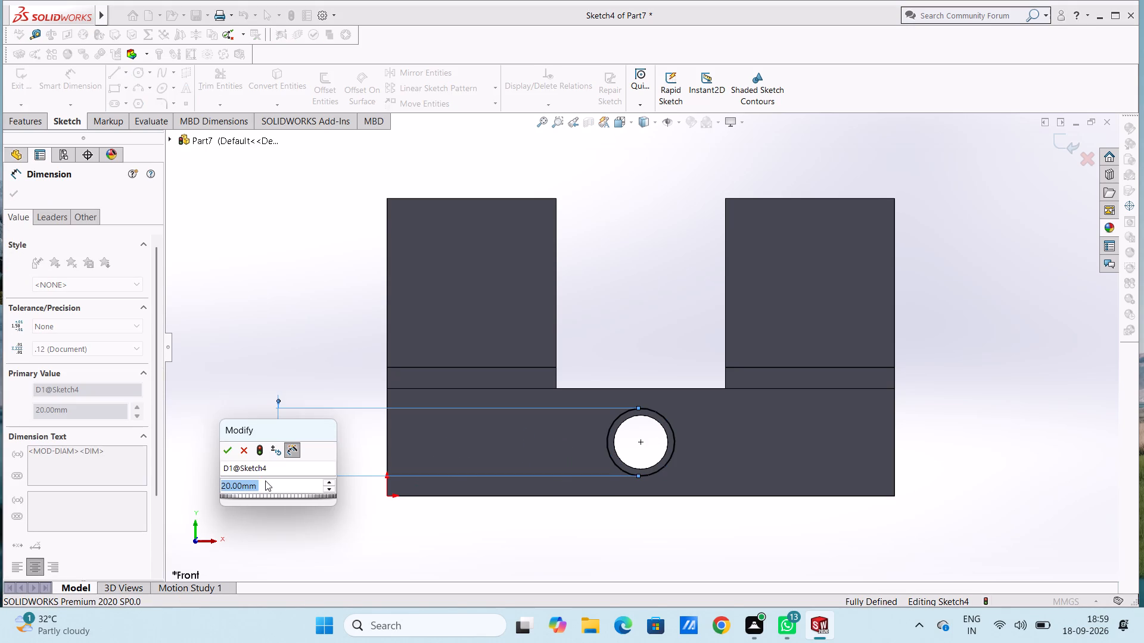
{"action": "left_click", "coordinate": [229, 454]}
{"action": "left_click", "coordinate": [248, 349]}
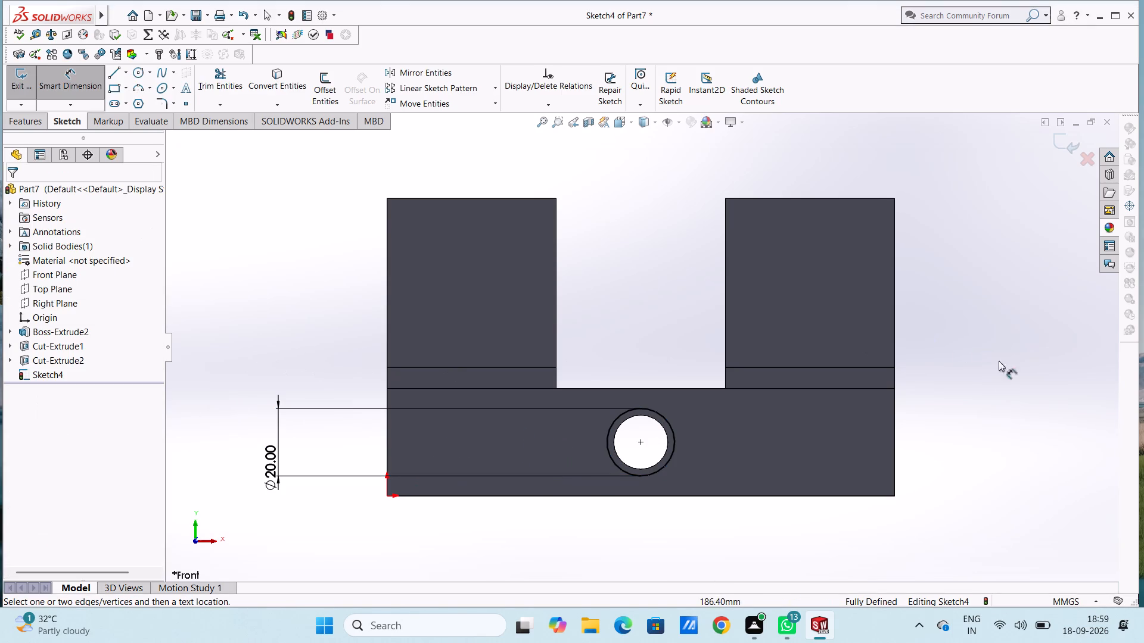
Cut-extrude the 20 mm circle on the base's front face as a blind cut 10 mm deep.
{"action": "middle_click_drag", "start_coordinate": [967, 378], "coordinate": [939, 404]}
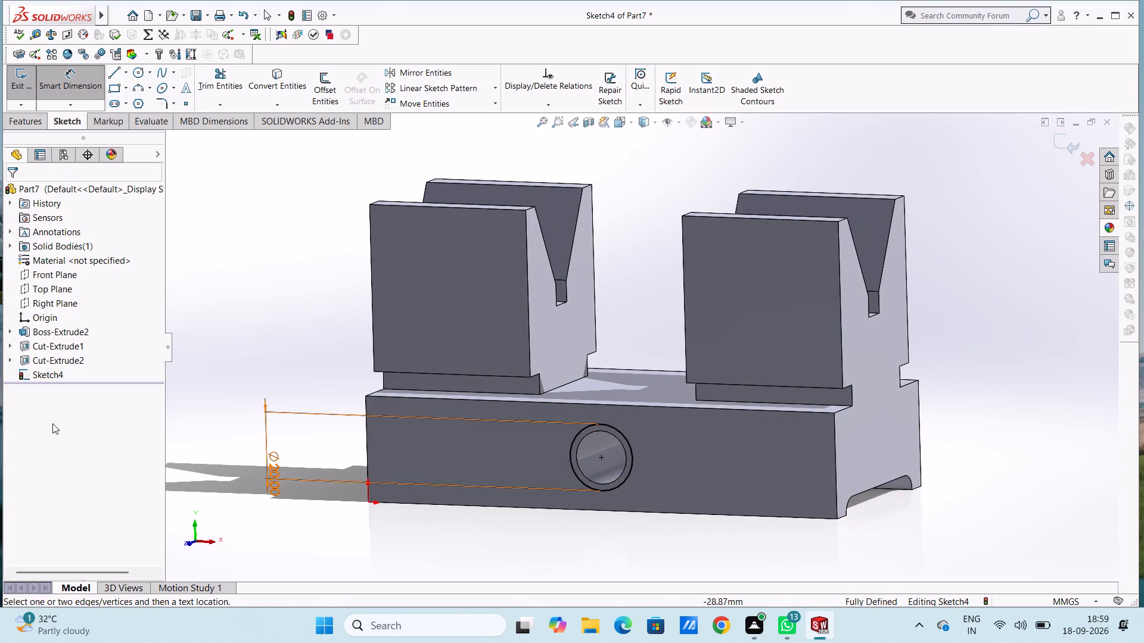
{"action": "left_click", "coordinate": [20, 123]}
{"action": "left_click", "coordinate": [18, 98]}
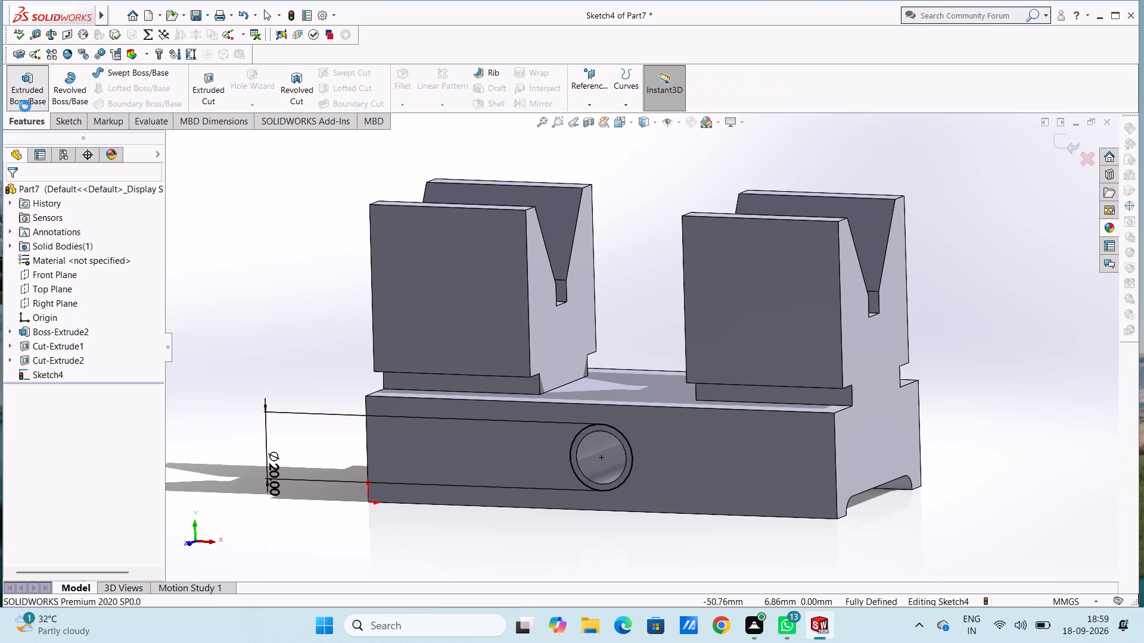
{"action": "left_click", "coordinate": [39, 196]}
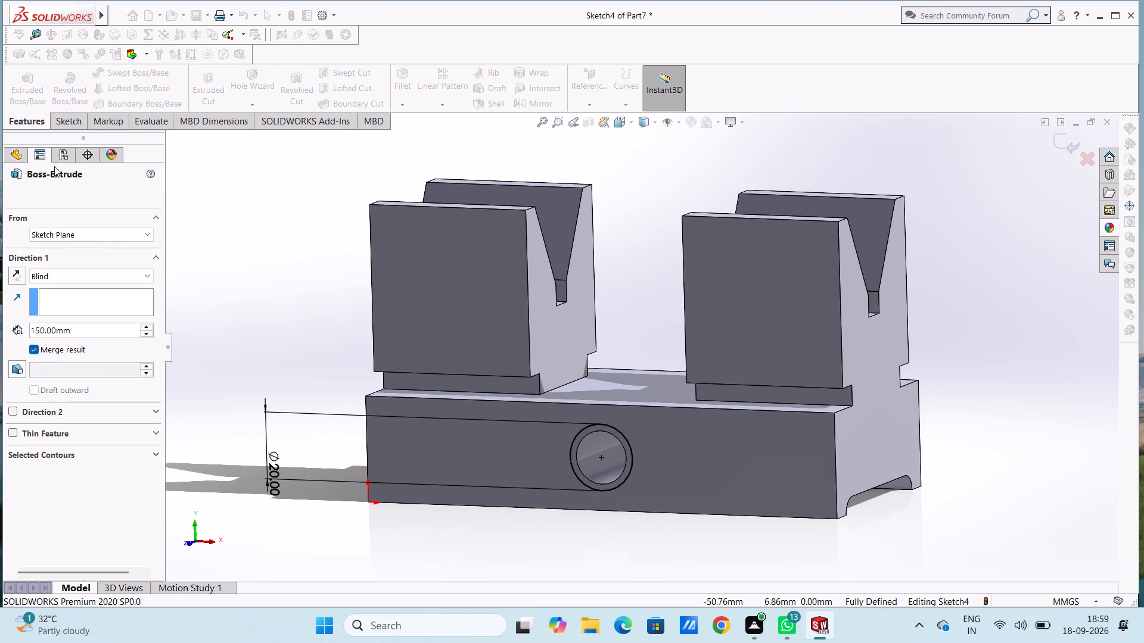
{"action": "left_click", "coordinate": [204, 93]}
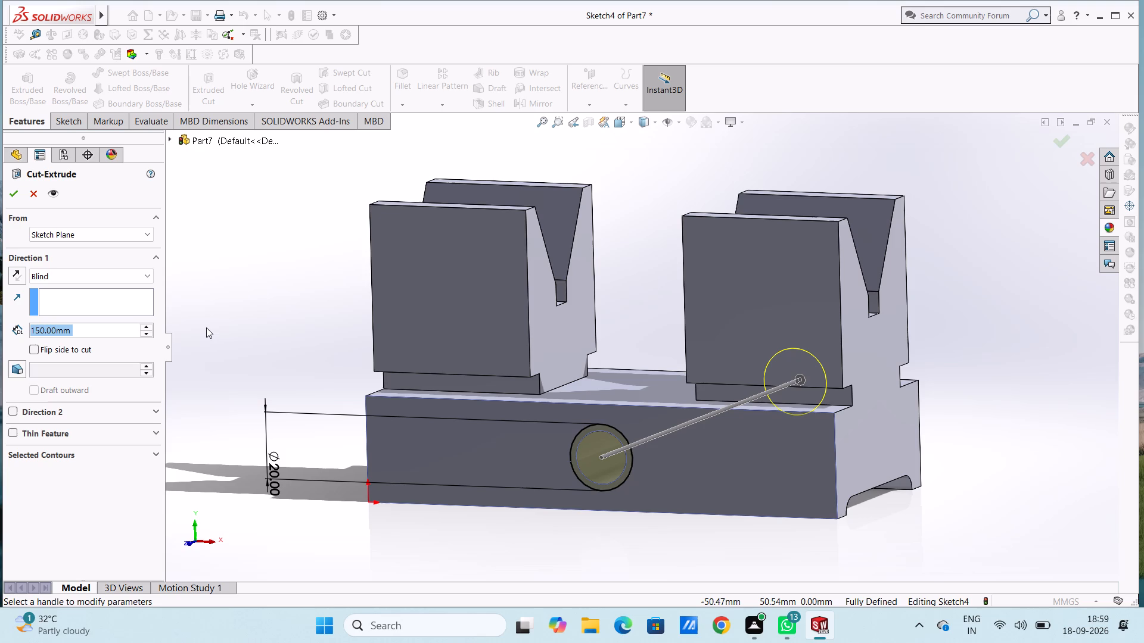
{"action": "key", "text": "5"}
{"action": "key", "text": "Return"}
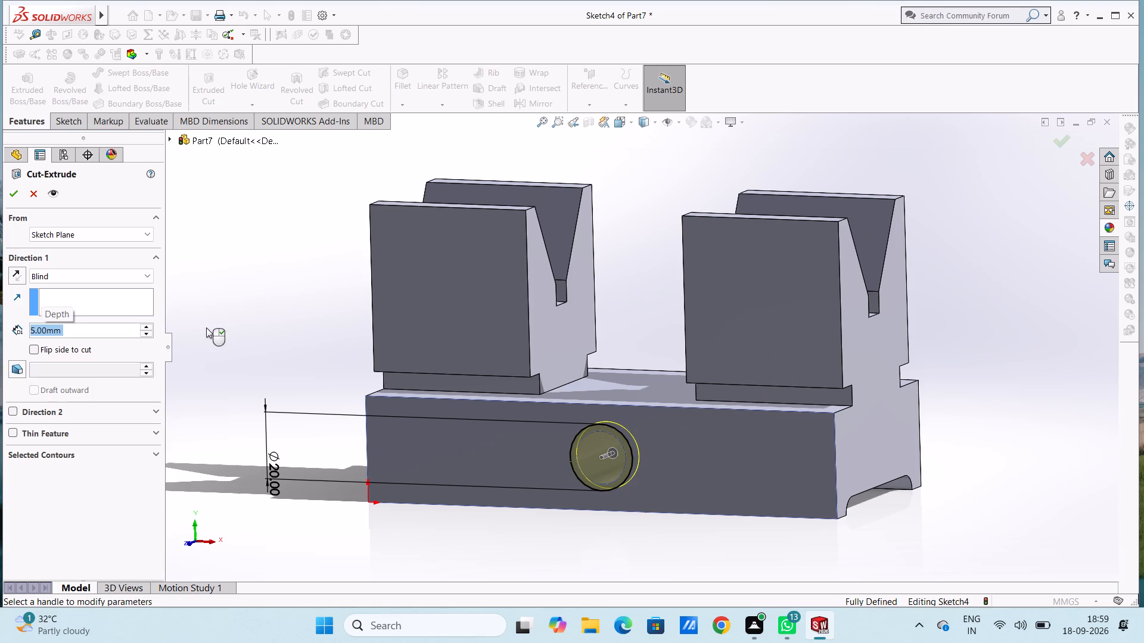
{"action": "type", "text": "10"}
{"action": "key", "text": "Return"}
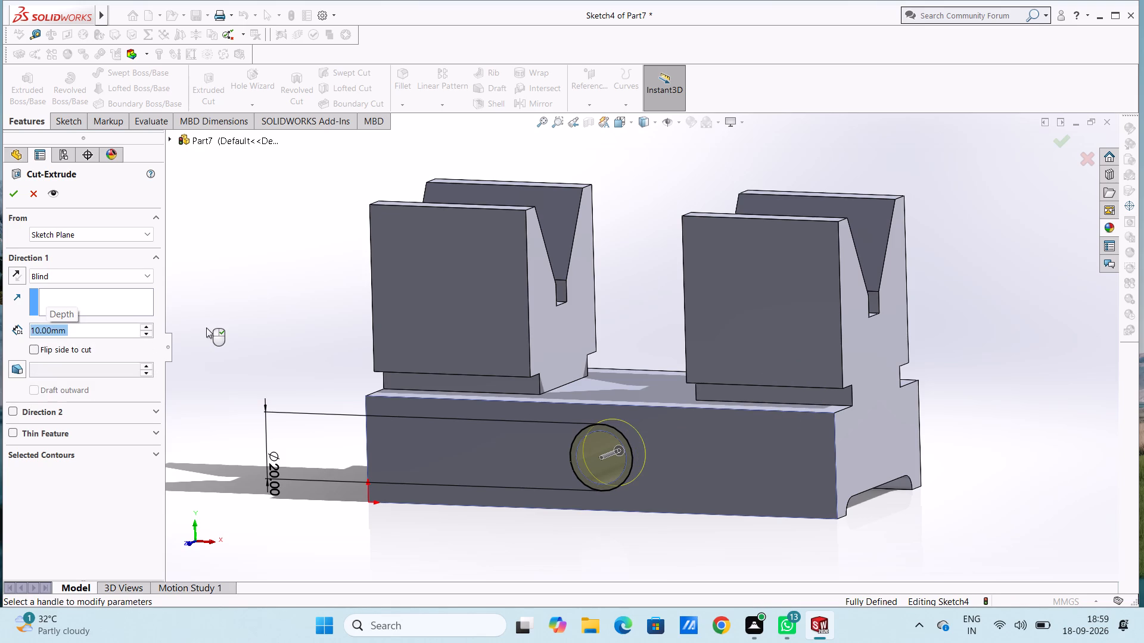
{"action": "left_click", "coordinate": [12, 189]}
{"action": "left_click", "coordinate": [185, 276]}
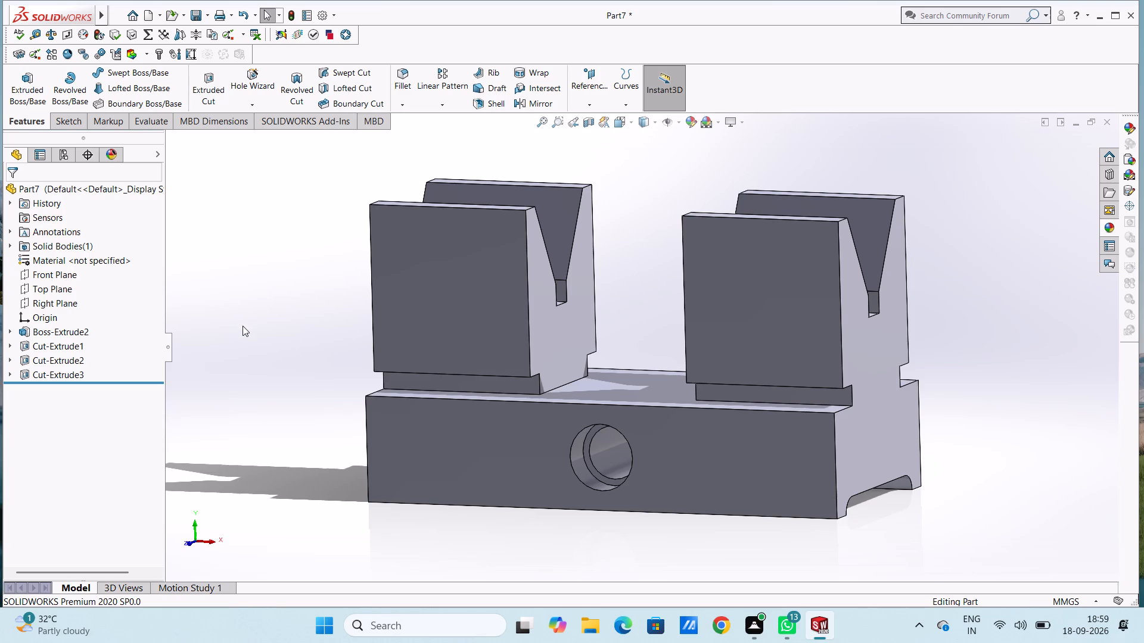
Start a new sketch on the base's back face and draw a circle of 10 mm radius concentric with the through hole.
{"action": "key", "text": "ctrl+2"}
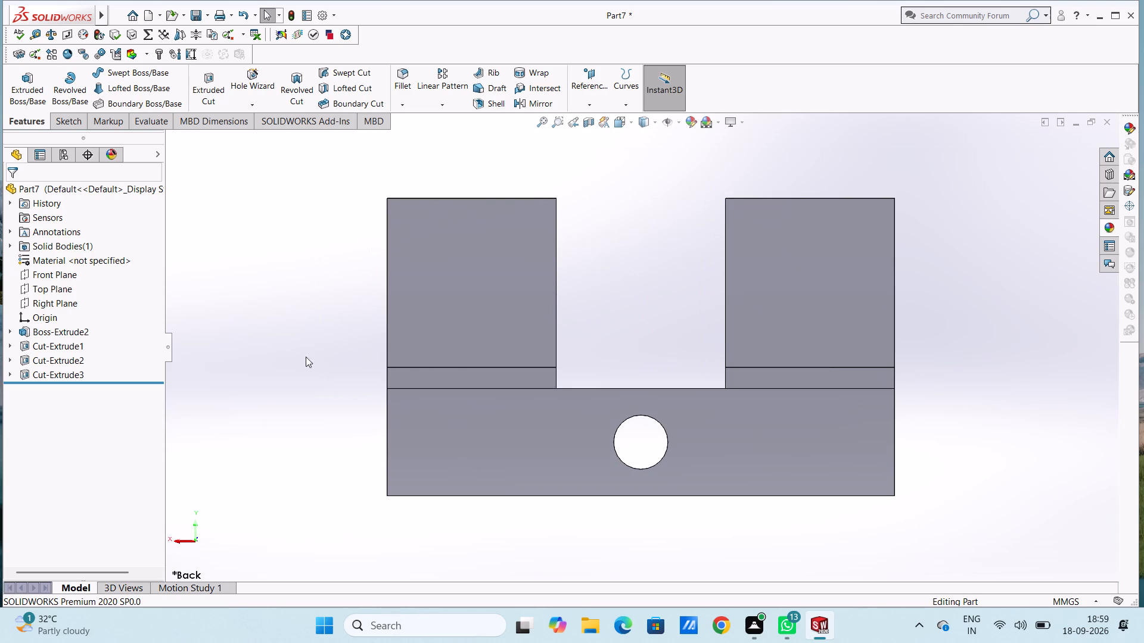
{"action": "left_click", "coordinate": [587, 462]}
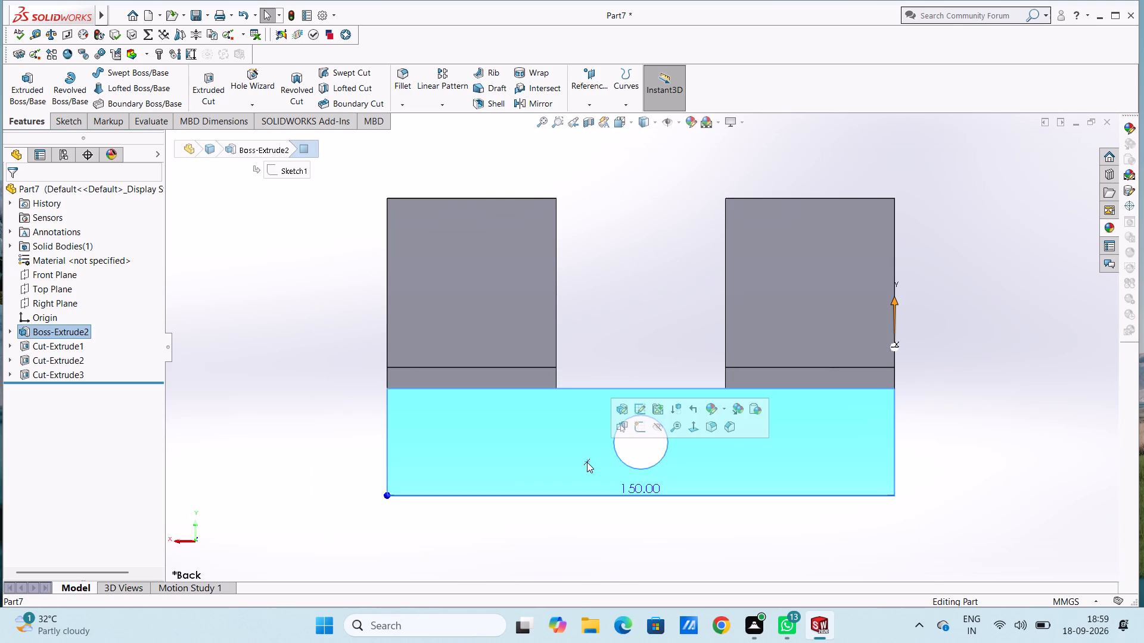
{"action": "left_click", "coordinate": [635, 429]}
{"action": "left_click", "coordinate": [630, 314]}
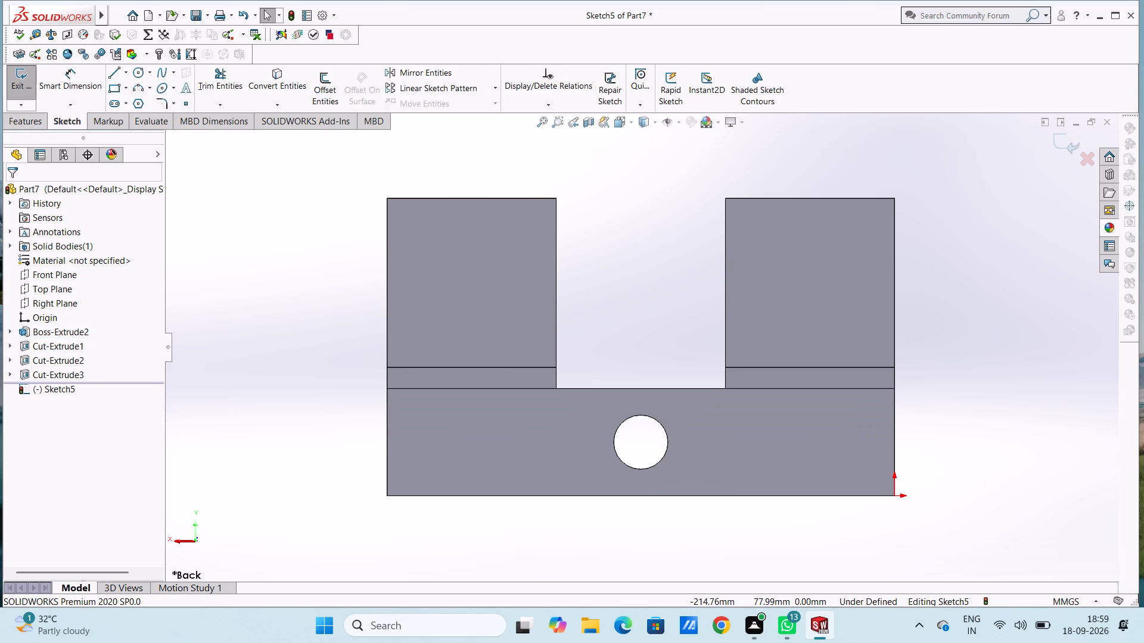
{"action": "left_click", "coordinate": [141, 74]}
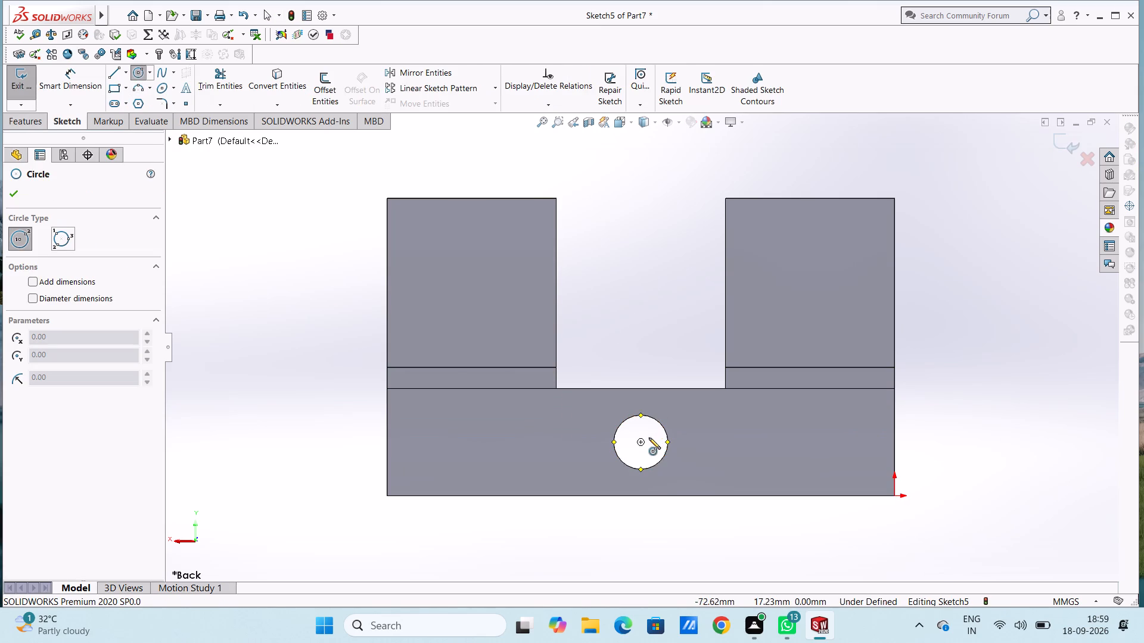
{"action": "left_click", "coordinate": [639, 443]}
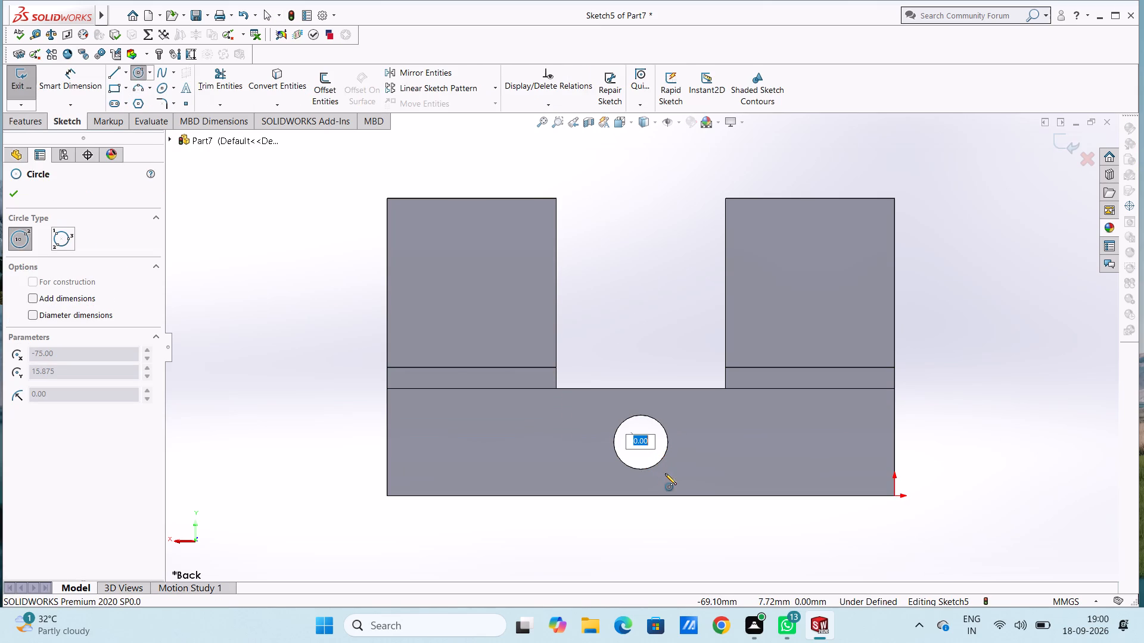
{"action": "type", "text": "10"}
{"action": "key", "text": "Return"}
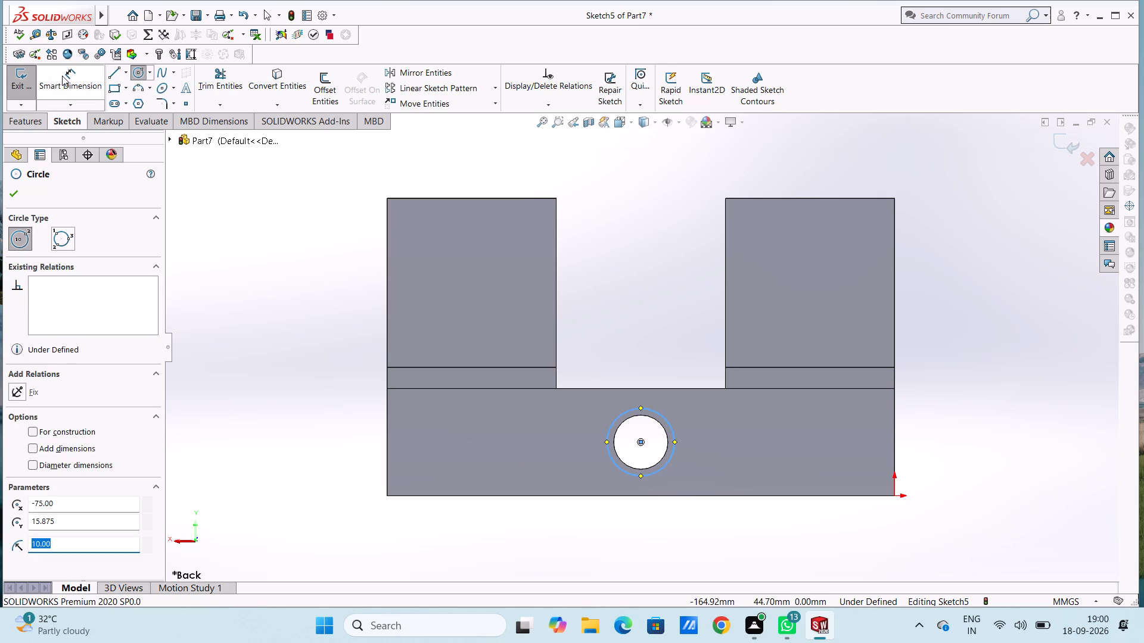
Dimension the back-face circle's diameter at 20 mm.
{"action": "left_click", "coordinate": [62, 76]}
{"action": "left_click", "coordinate": [643, 477]}
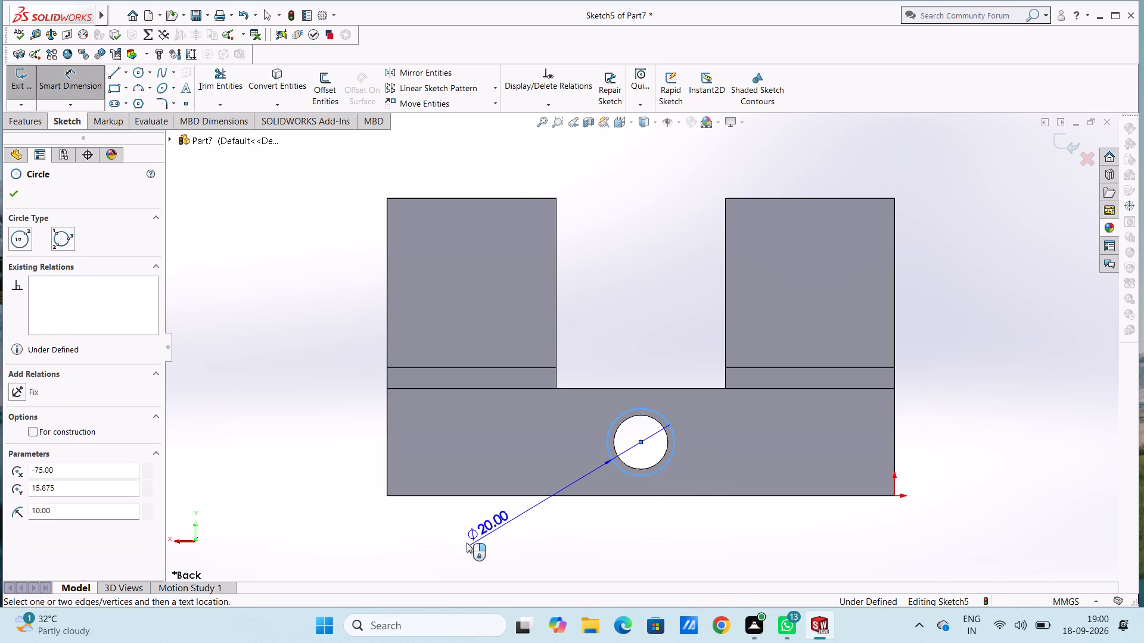
{"action": "left_click", "coordinate": [462, 543]}
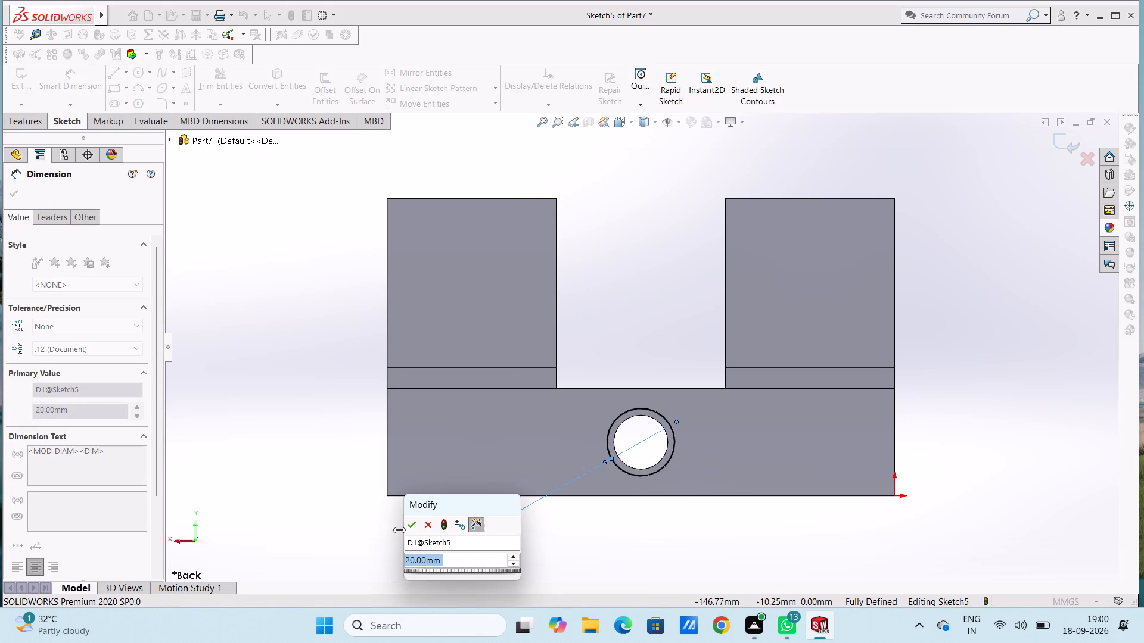
{"action": "left_click", "coordinate": [409, 525]}
{"action": "left_click", "coordinate": [327, 468]}
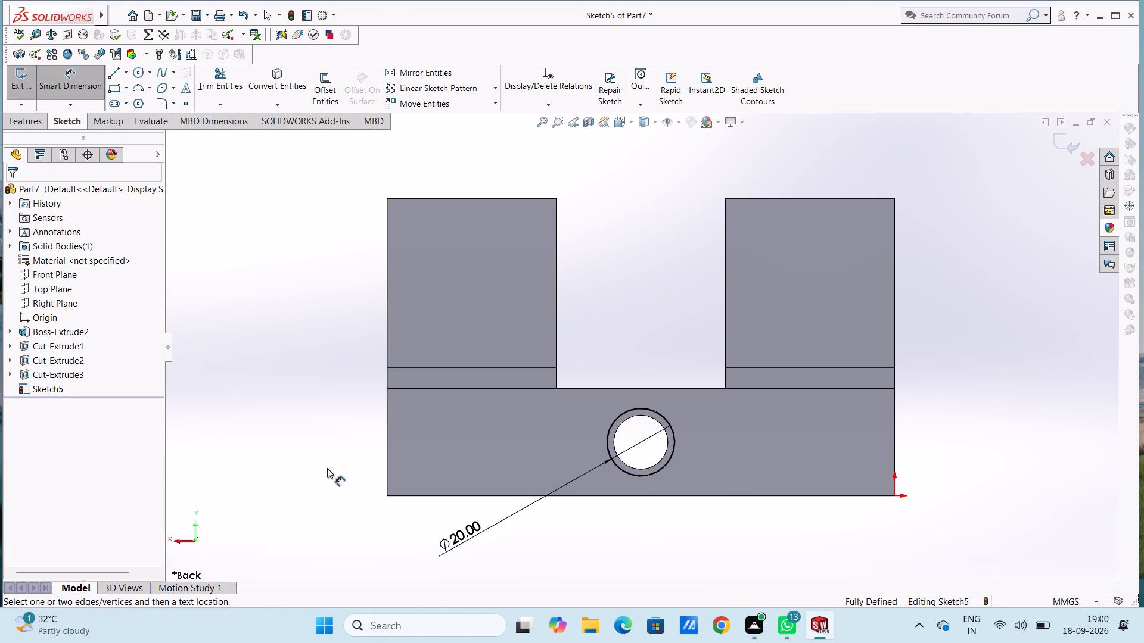
{"action": "key", "text": "Escape"}
{"action": "key", "text": "Escape"}
Cut-extrude the back-face circle as a blind cut 10 mm deep.
{"action": "middle_click_drag", "start_coordinate": [325, 468], "coordinate": [347, 479]}
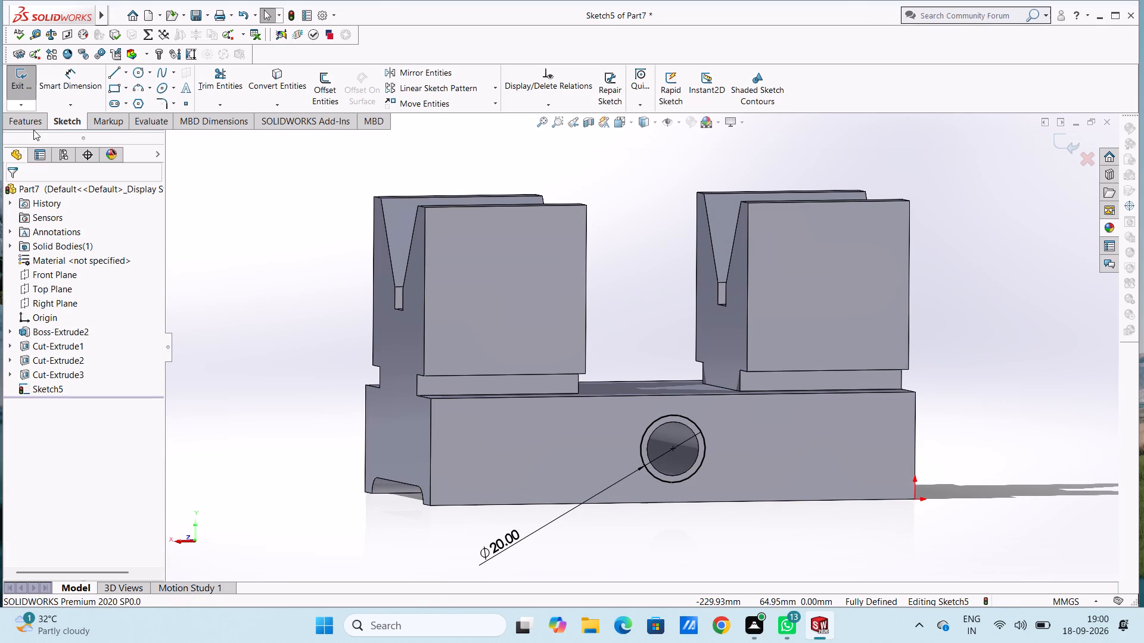
{"action": "left_click", "coordinate": [32, 124]}
{"action": "left_click", "coordinate": [205, 82]}
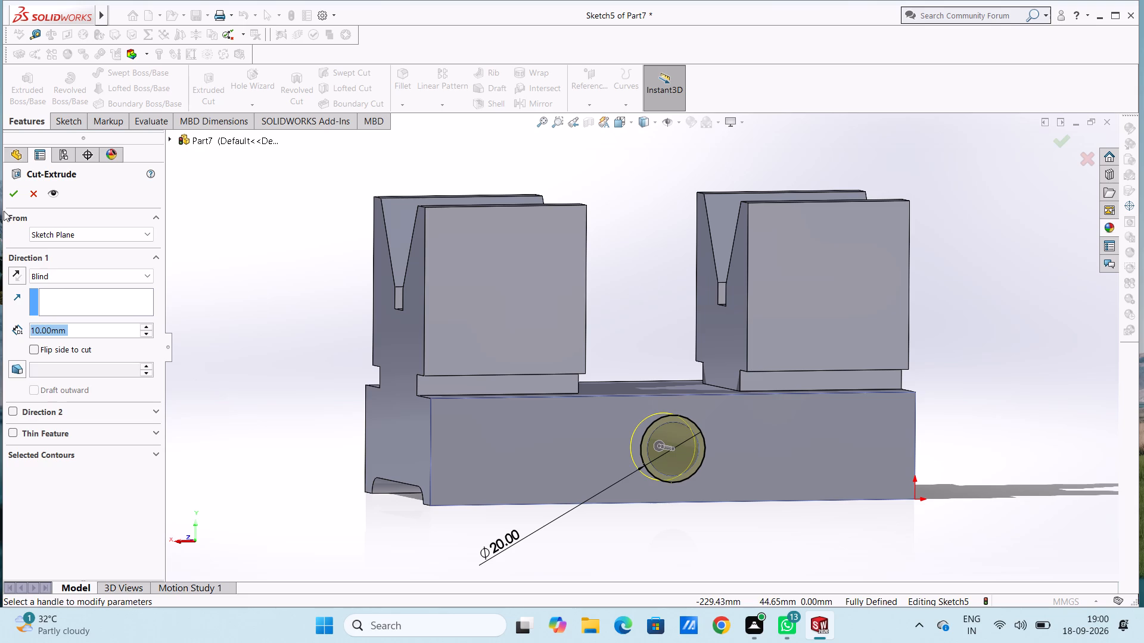
{"action": "left_click", "coordinate": [9, 195]}
{"action": "left_click", "coordinate": [223, 245]}
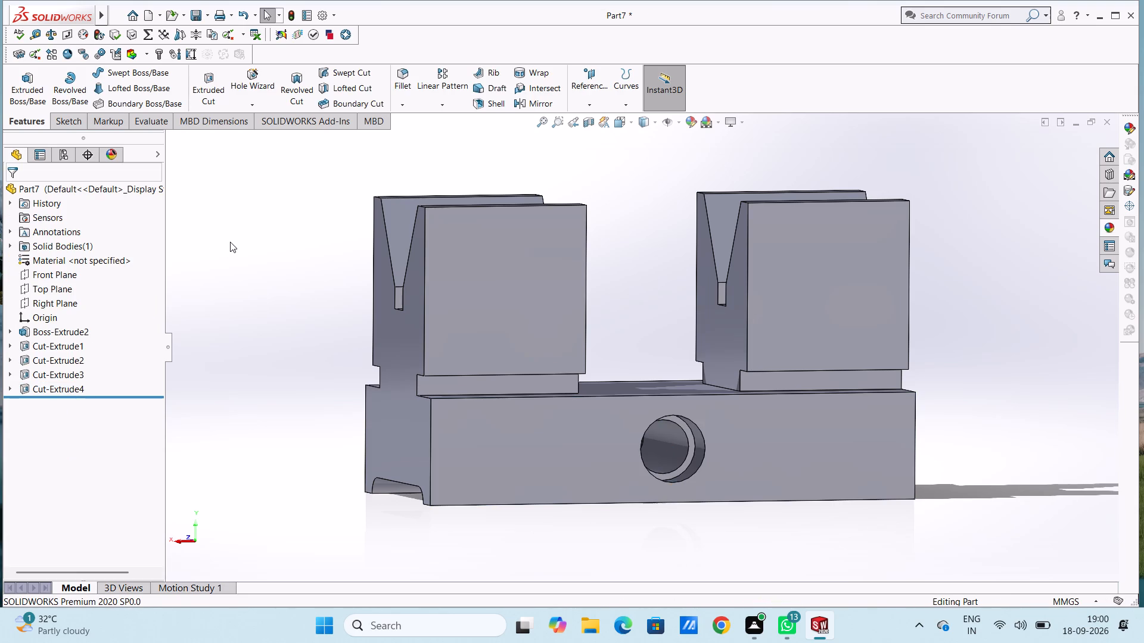
Start a sketch on the block's left end face and draw a 5 mm radius circle about 15.9 mm directly above the origin.
{"action": "middle_click_drag", "start_coordinate": [256, 254], "coordinate": [410, 378]}
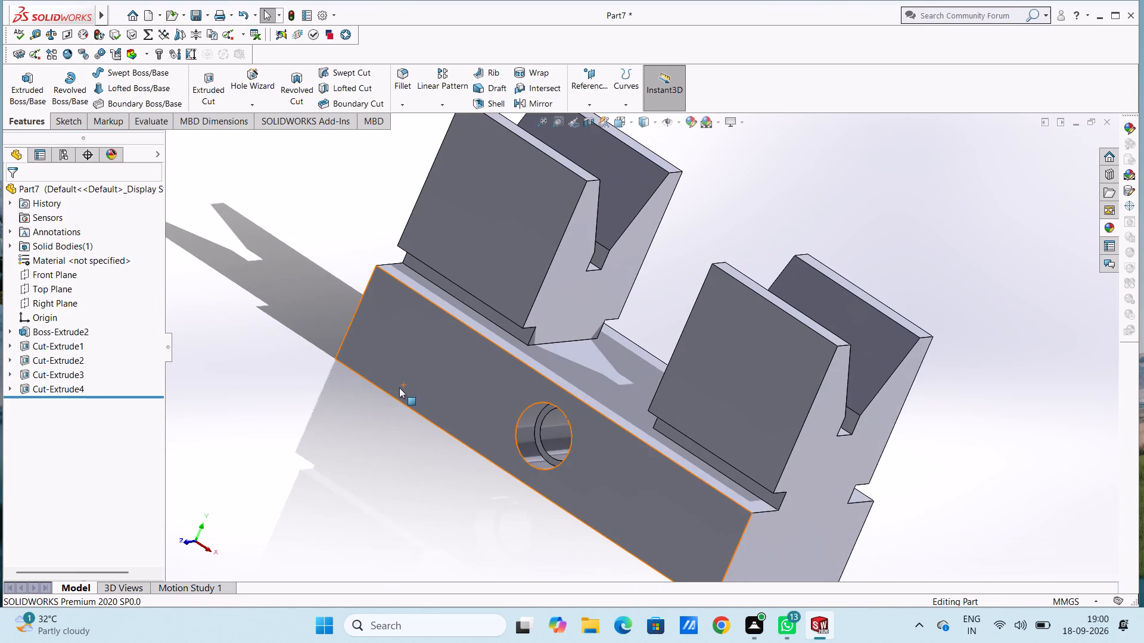
{"action": "key", "text": "ctrl+3"}
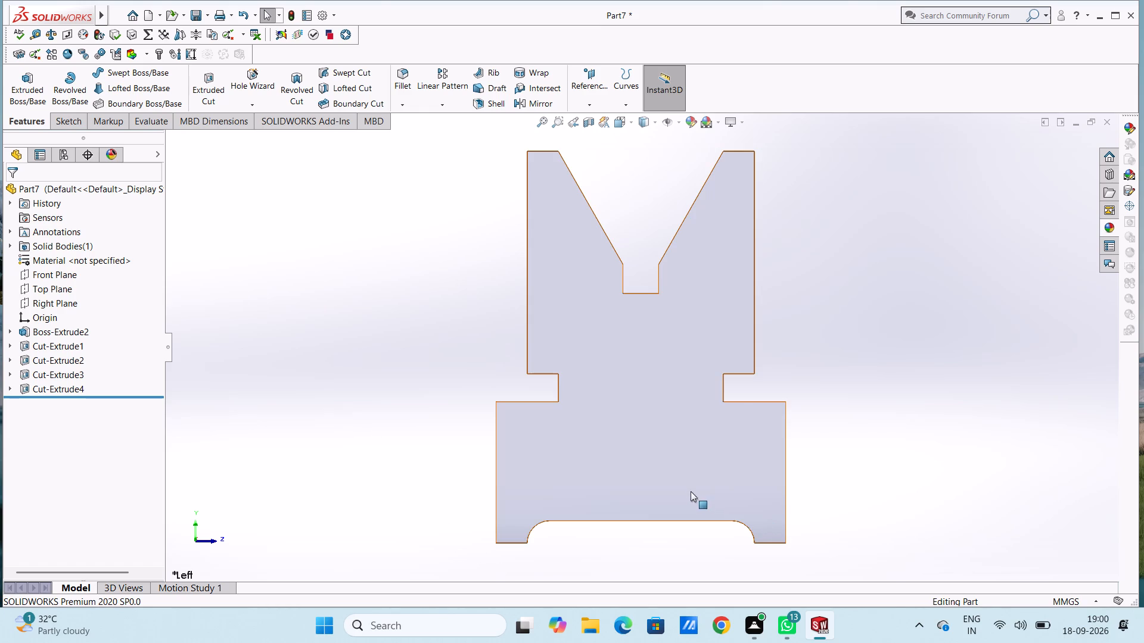
{"action": "left_click", "coordinate": [672, 461]}
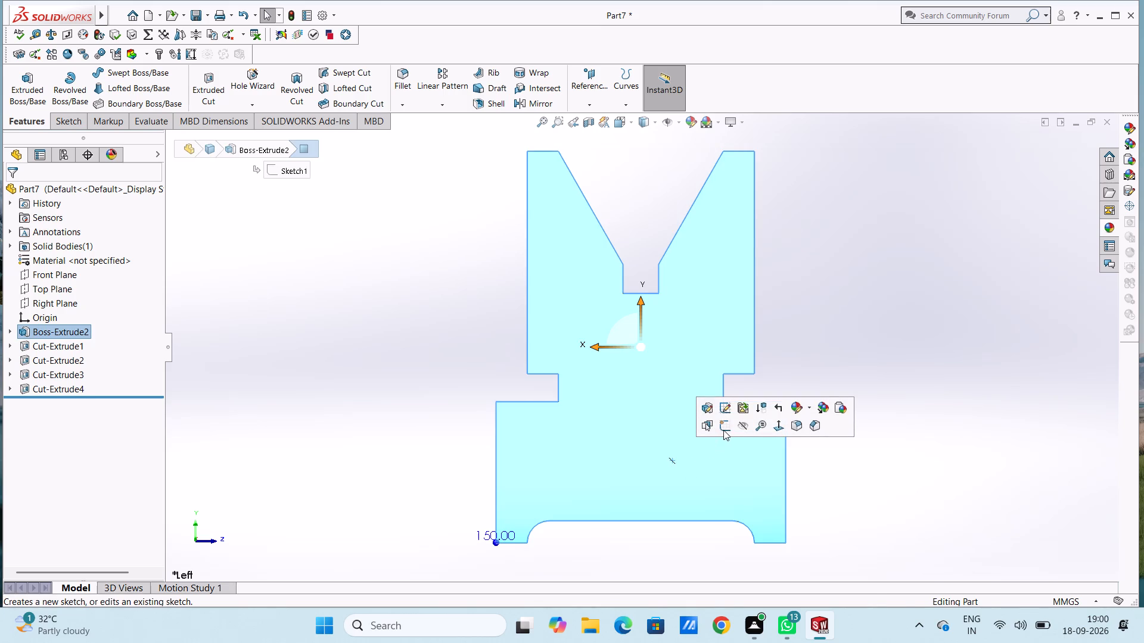
{"action": "left_click", "coordinate": [723, 430]}
{"action": "left_click", "coordinate": [297, 425]}
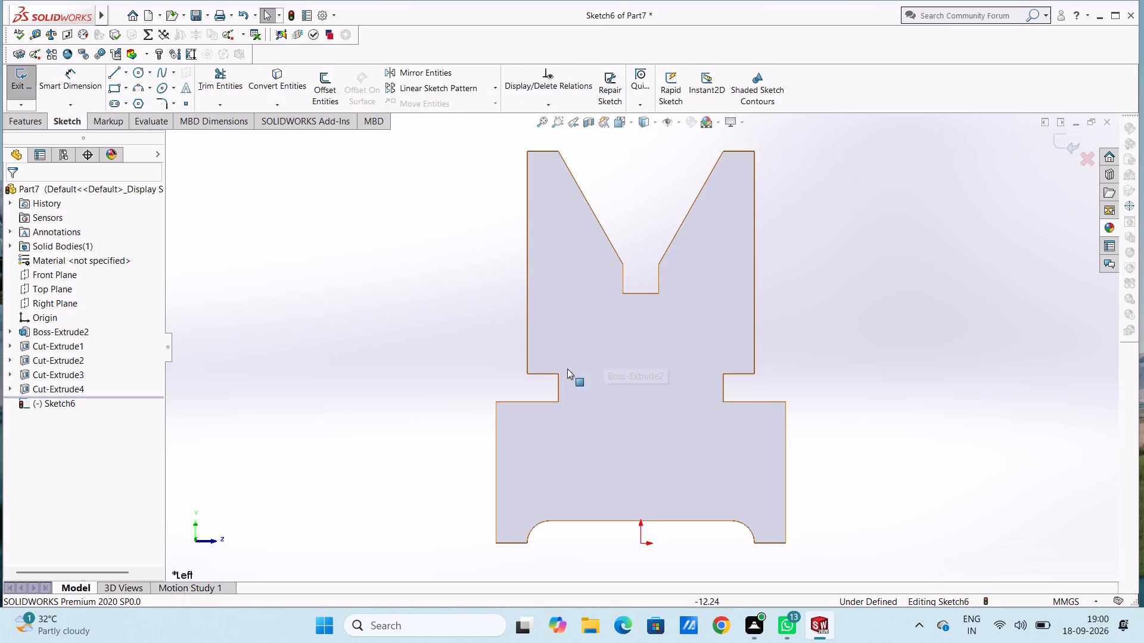
{"action": "left_click", "coordinate": [139, 72]}
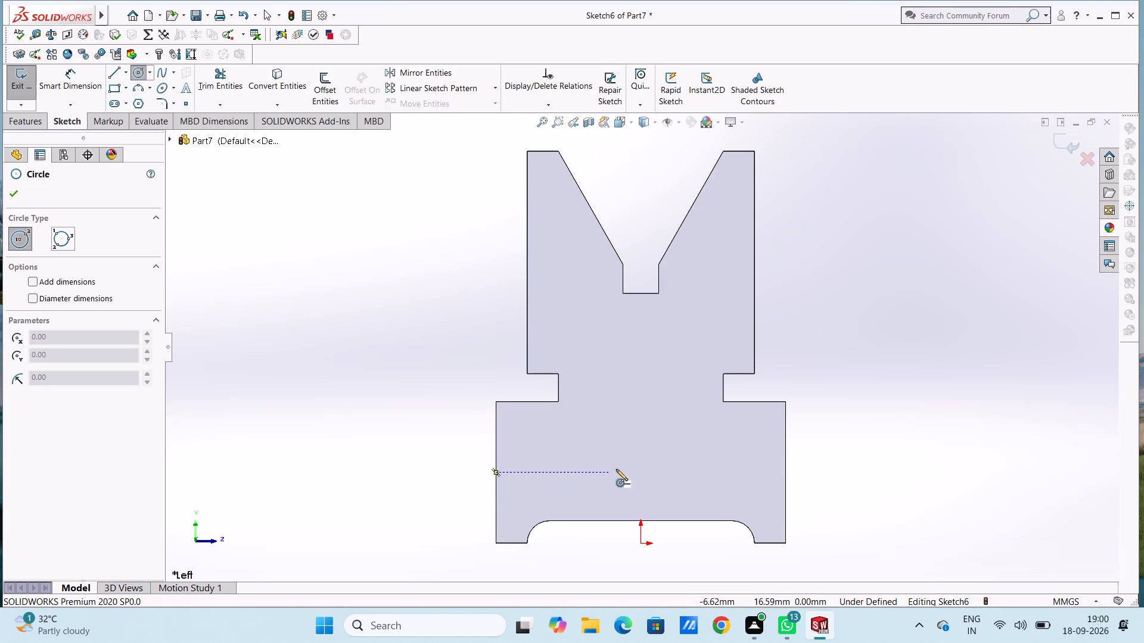
{"action": "left_click", "coordinate": [642, 470]}
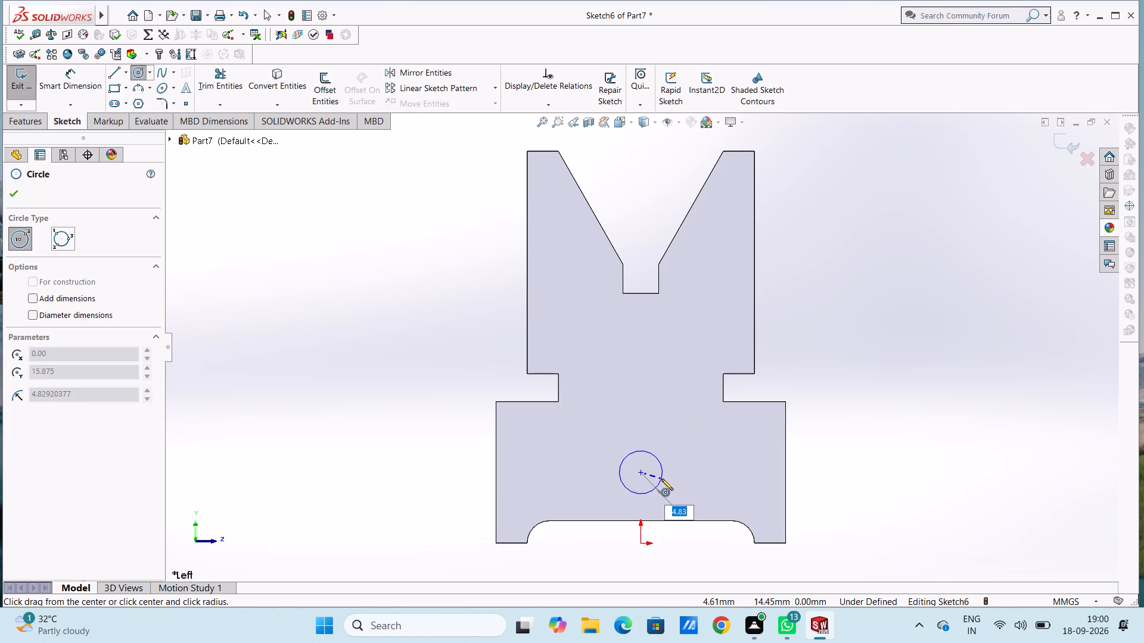
{"action": "key", "text": "5"}
{"action": "key", "text": "Return"}
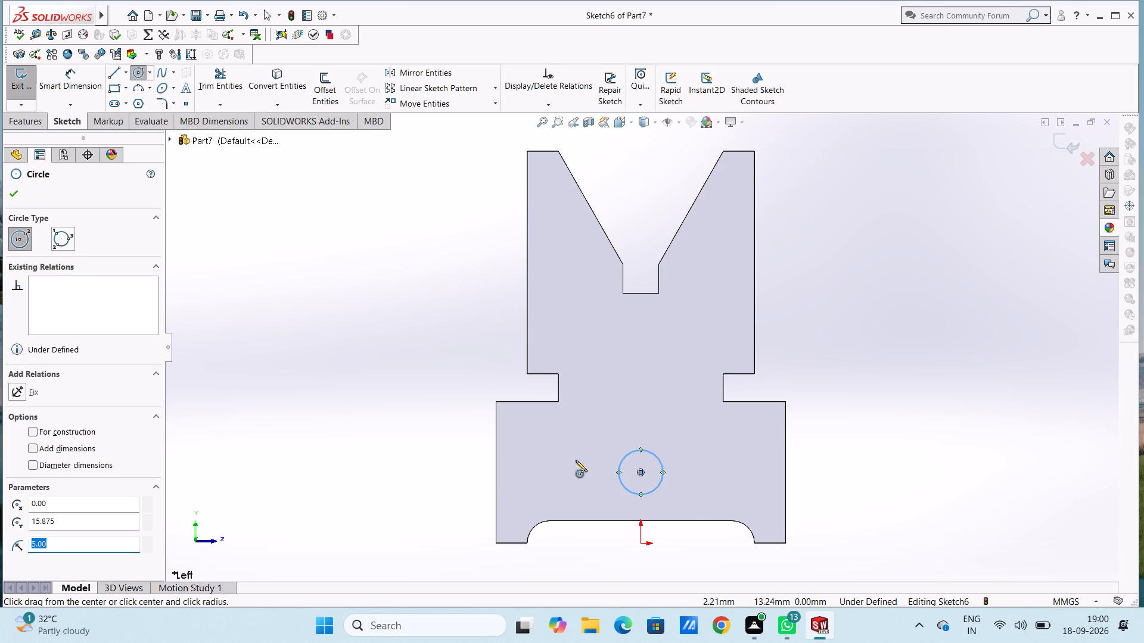
Dimension the end-face circle's diameter at 10 mm.
{"action": "left_click", "coordinate": [76, 83]}
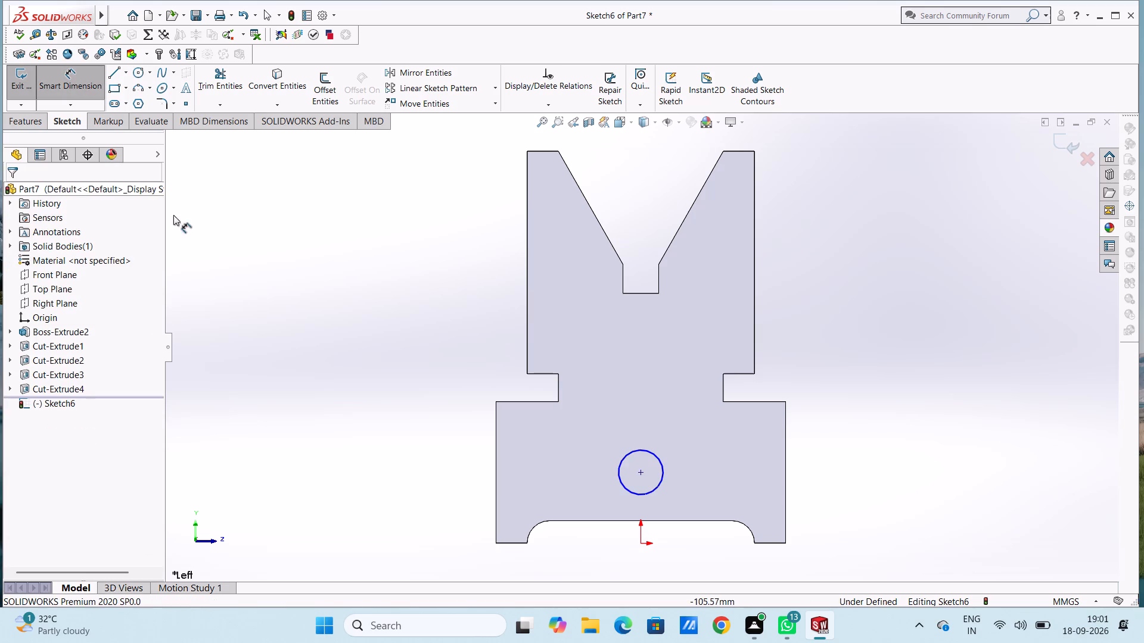
{"action": "left_click", "coordinate": [624, 459]}
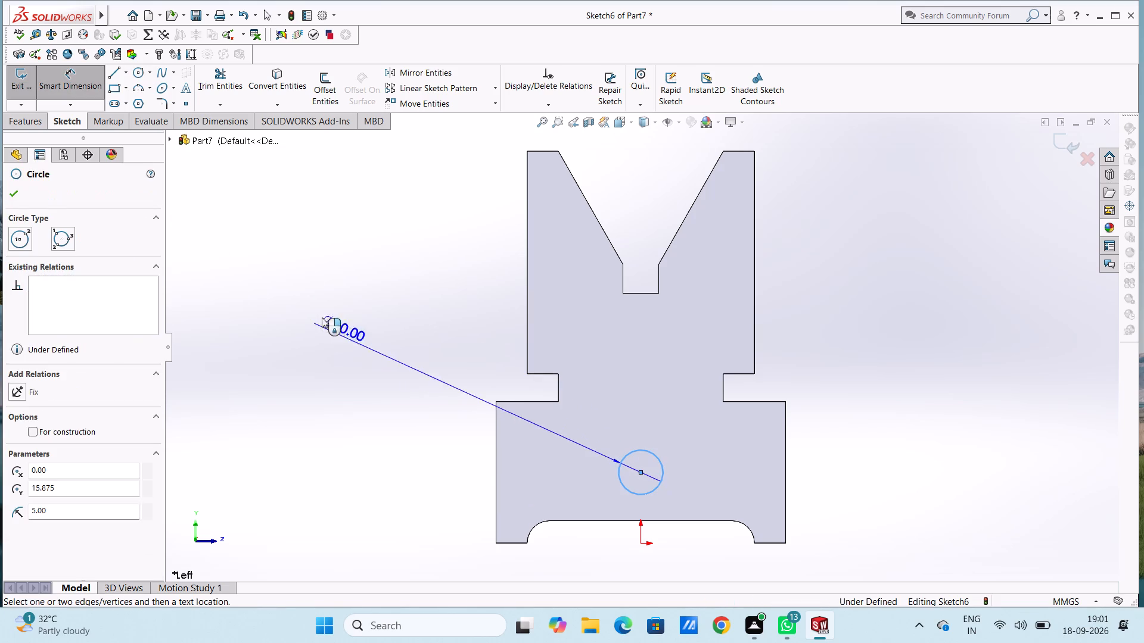
{"action": "left_click", "coordinate": [304, 288]}
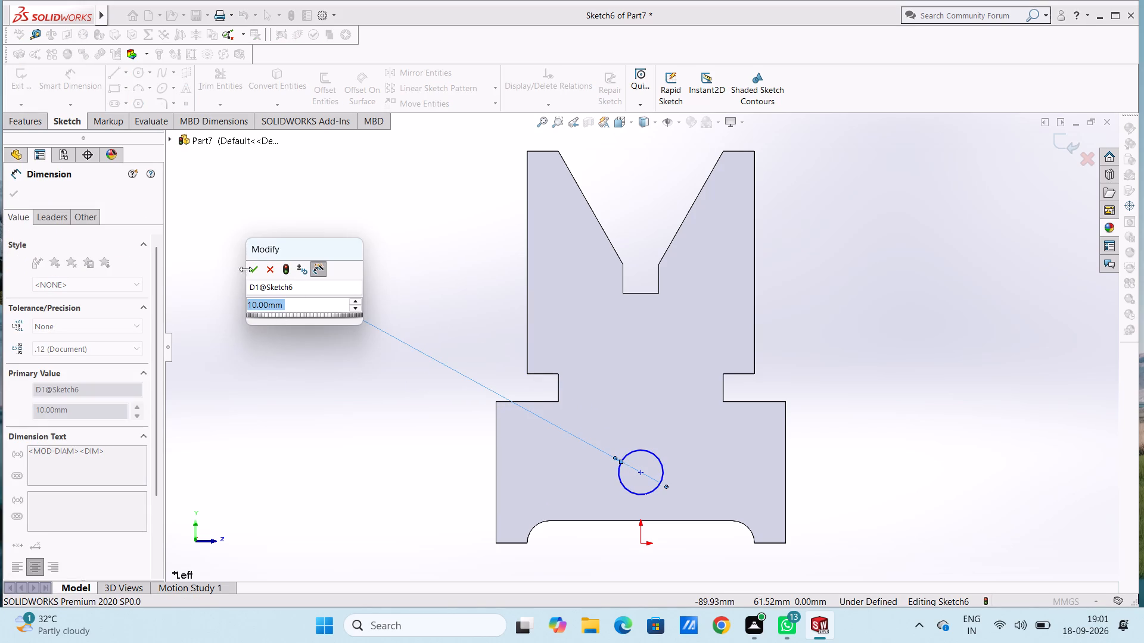
{"action": "left_click", "coordinate": [252, 271]}
{"action": "left_click", "coordinate": [296, 213]}
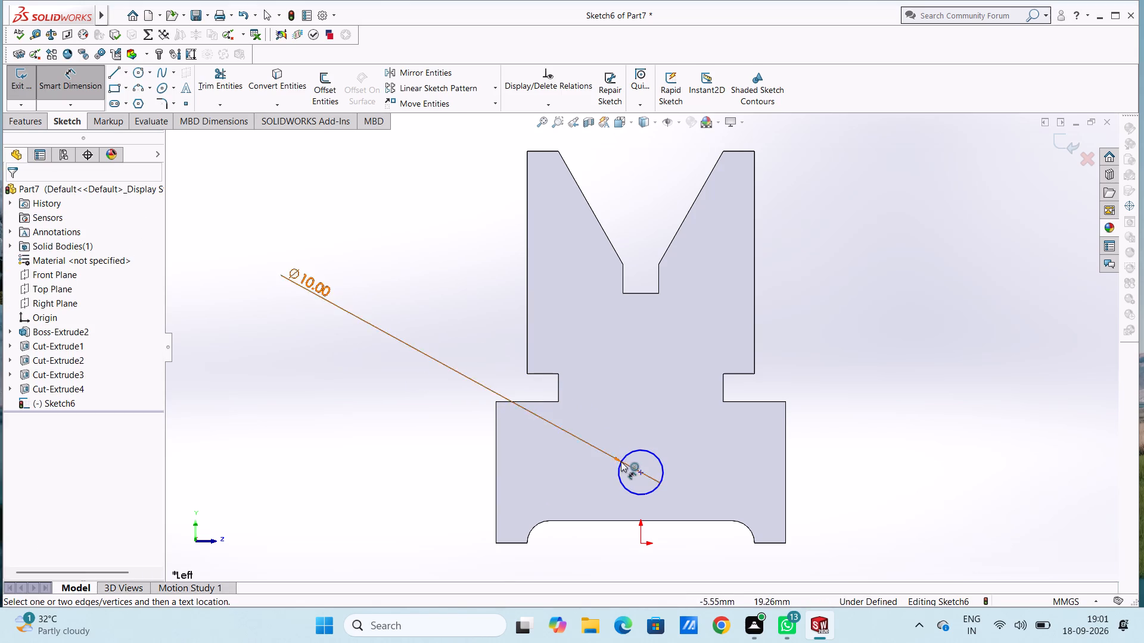
Dimension the horizontal distance from the 10 mm circle's centre to the base's vertical edge on the +Z side.
{"action": "left_click", "coordinate": [638, 475]}
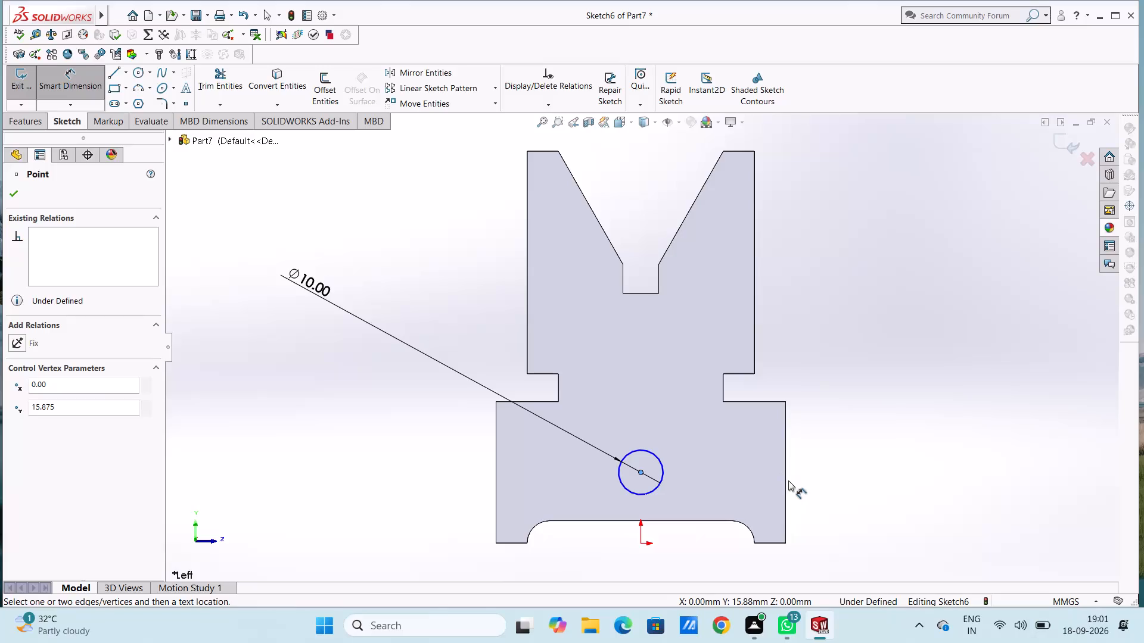
{"action": "left_click", "coordinate": [785, 480]}
{"action": "left_click", "coordinate": [746, 154]}
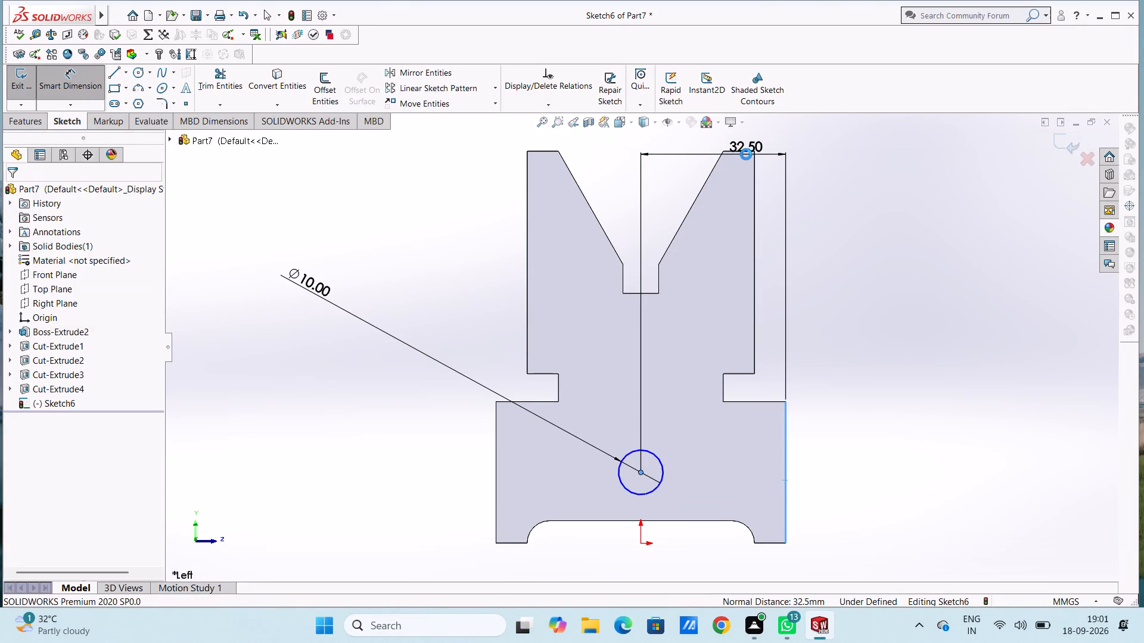
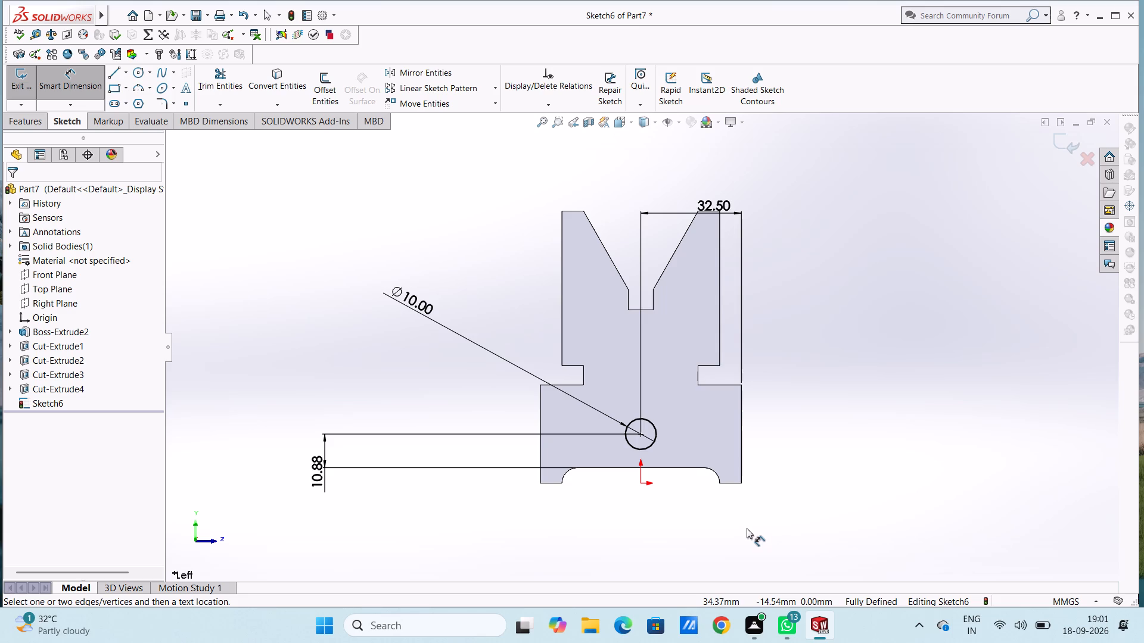
Cut-extrude the 10 mm end-face circle as a blind cut 200 mm deep through the block's length.
{"action": "middle_click_drag", "start_coordinate": [832, 441], "coordinate": [791, 441]}
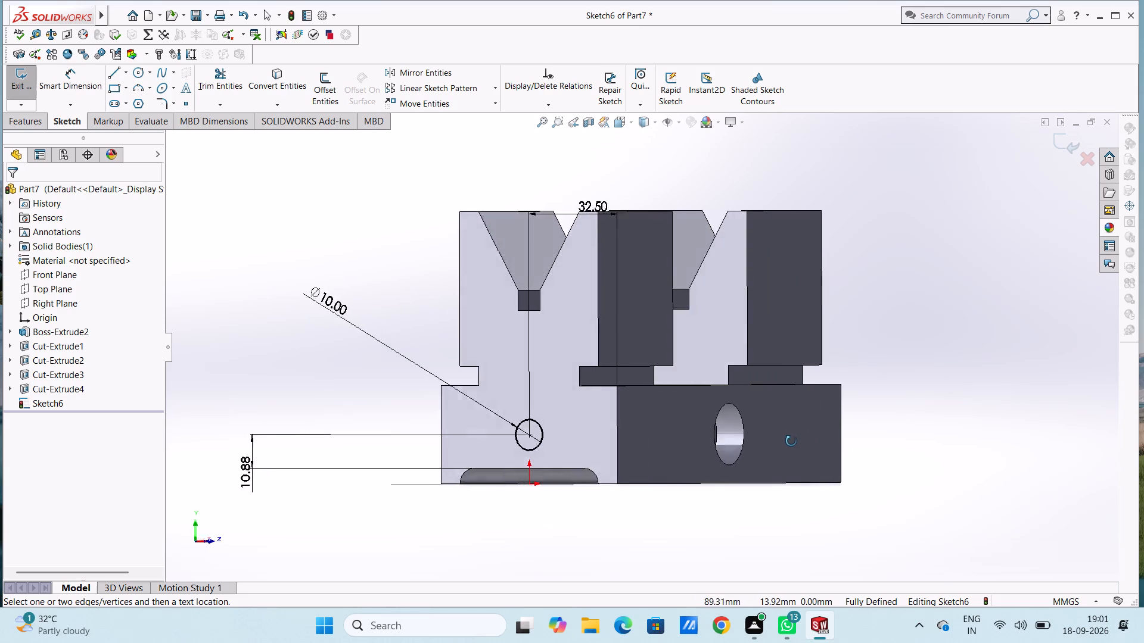
{"action": "middle_click_drag", "start_coordinate": [791, 441], "coordinate": [791, 443]}
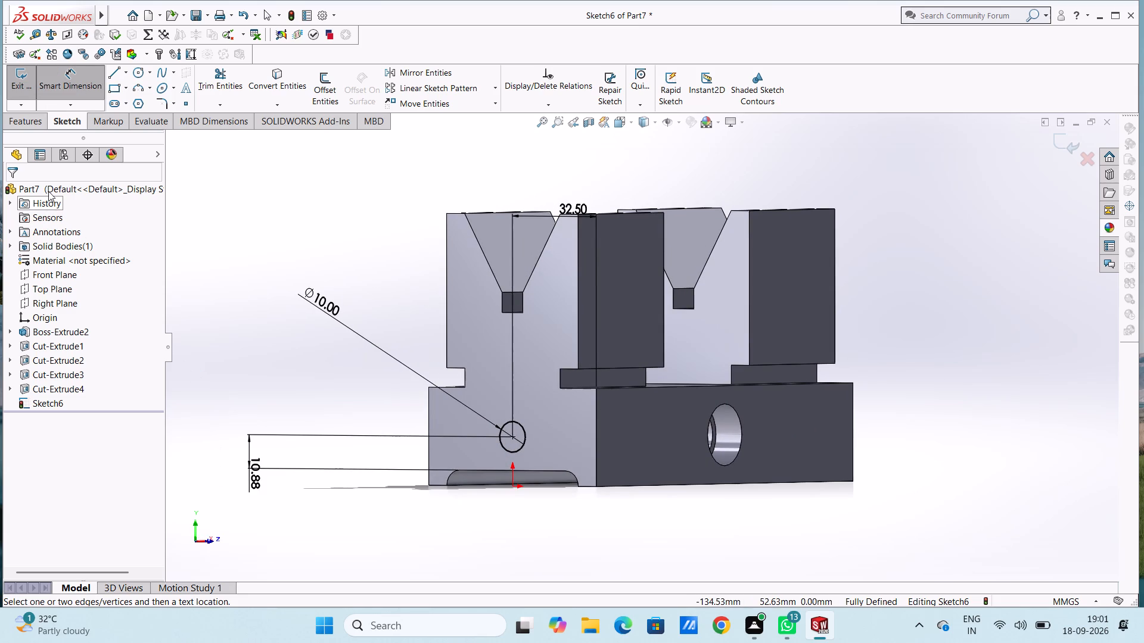
{"action": "left_click", "coordinate": [39, 123]}
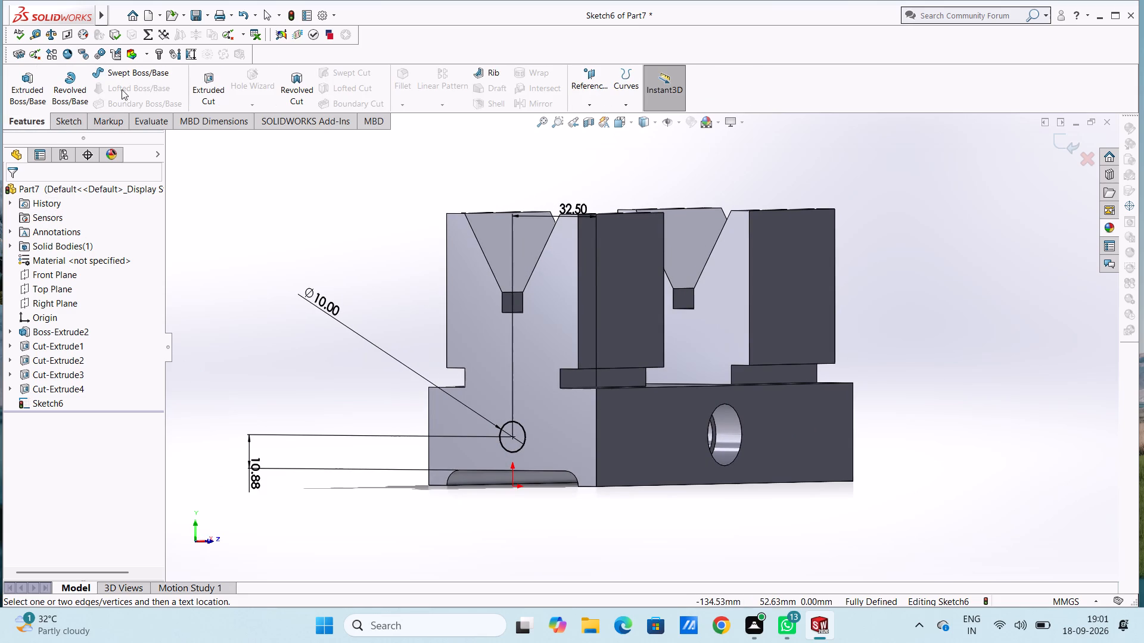
{"action": "left_click", "coordinate": [202, 87]}
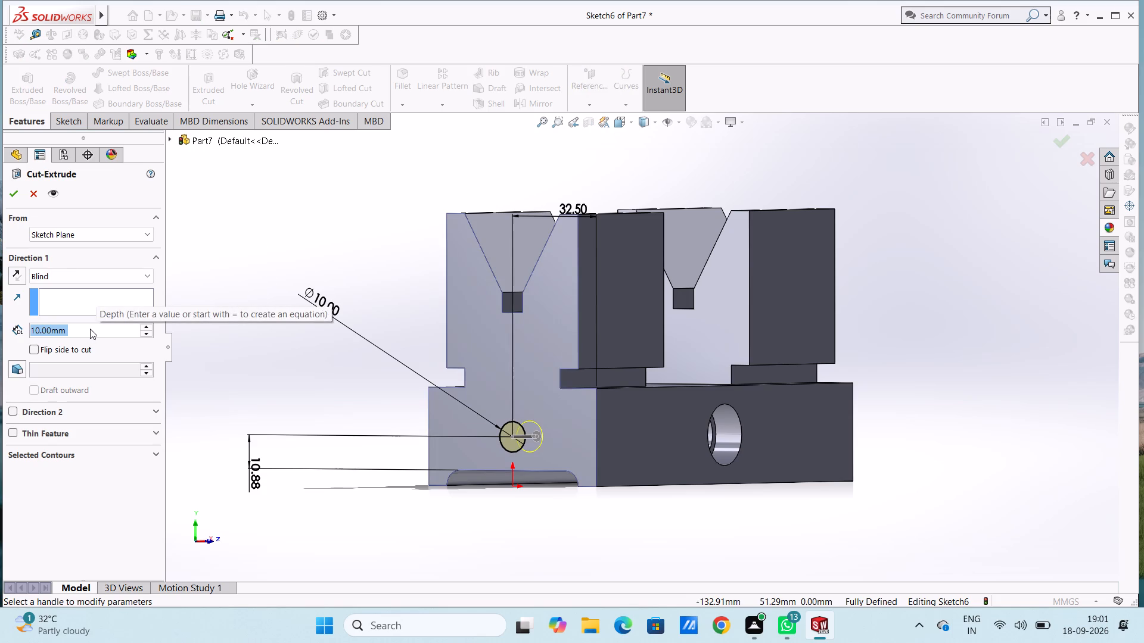
{"action": "type", "text": "200"}
{"action": "key", "text": "Return"}
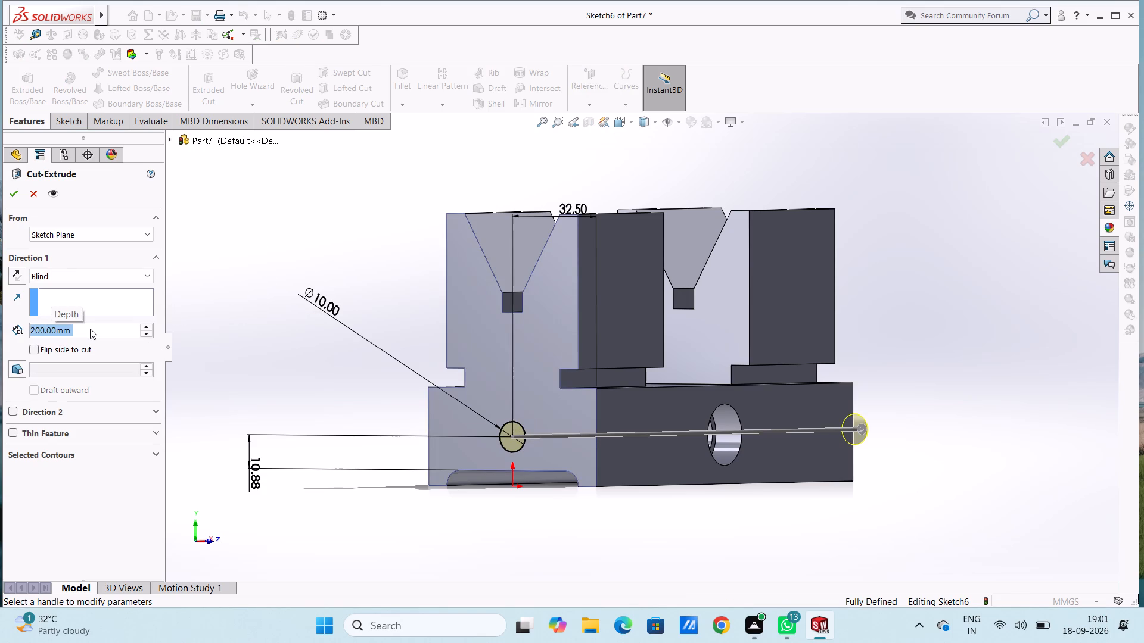
{"action": "left_click", "coordinate": [14, 196]}
{"action": "left_click", "coordinate": [242, 268]}
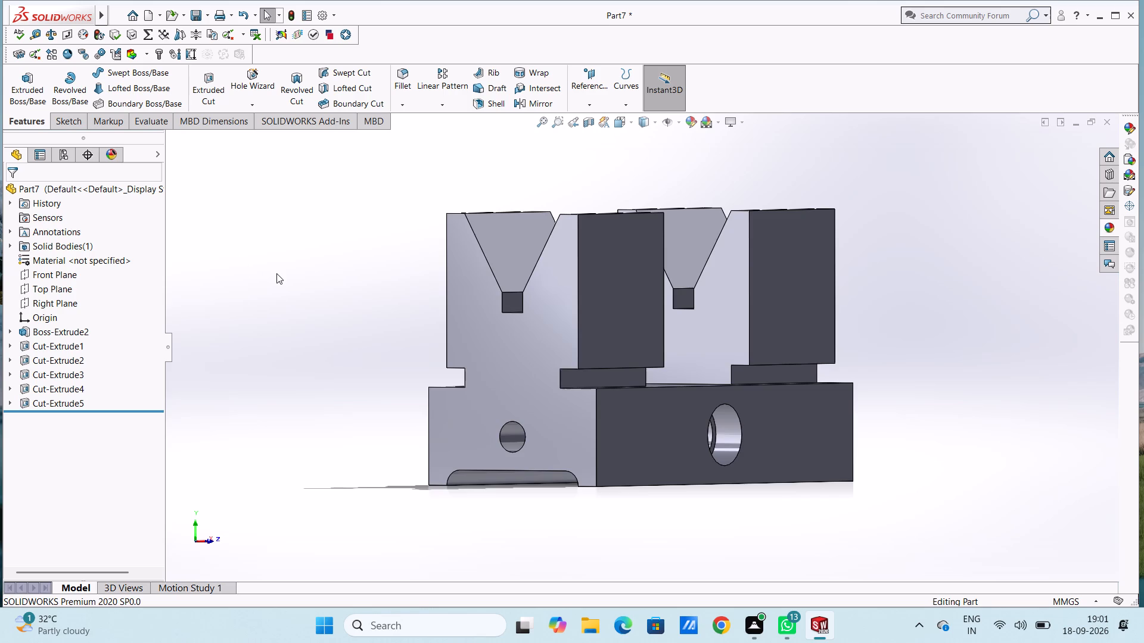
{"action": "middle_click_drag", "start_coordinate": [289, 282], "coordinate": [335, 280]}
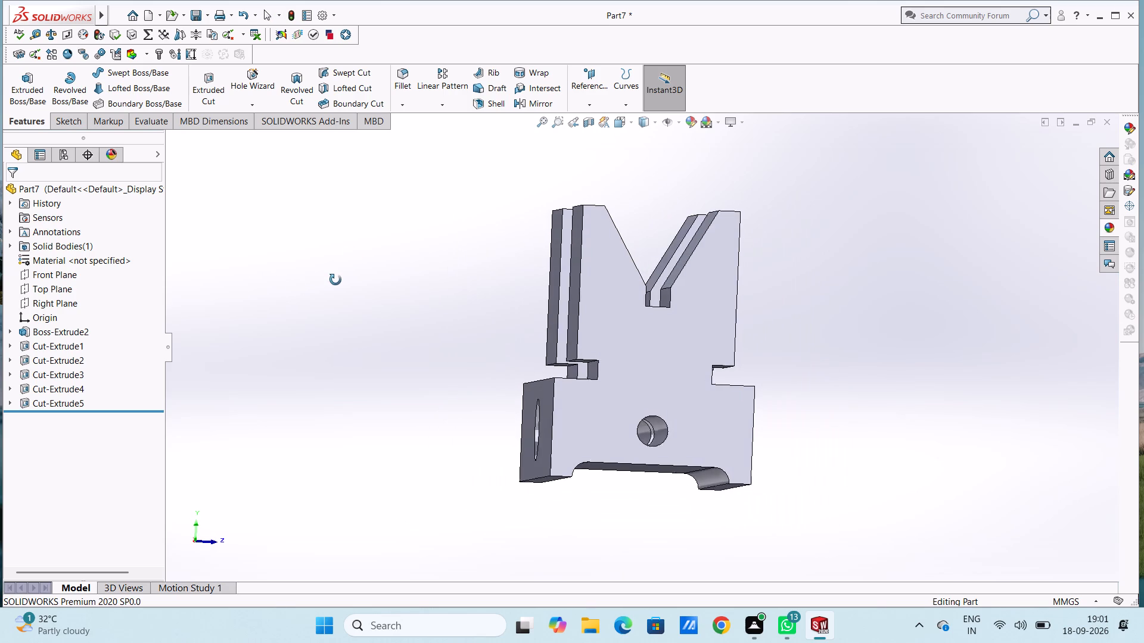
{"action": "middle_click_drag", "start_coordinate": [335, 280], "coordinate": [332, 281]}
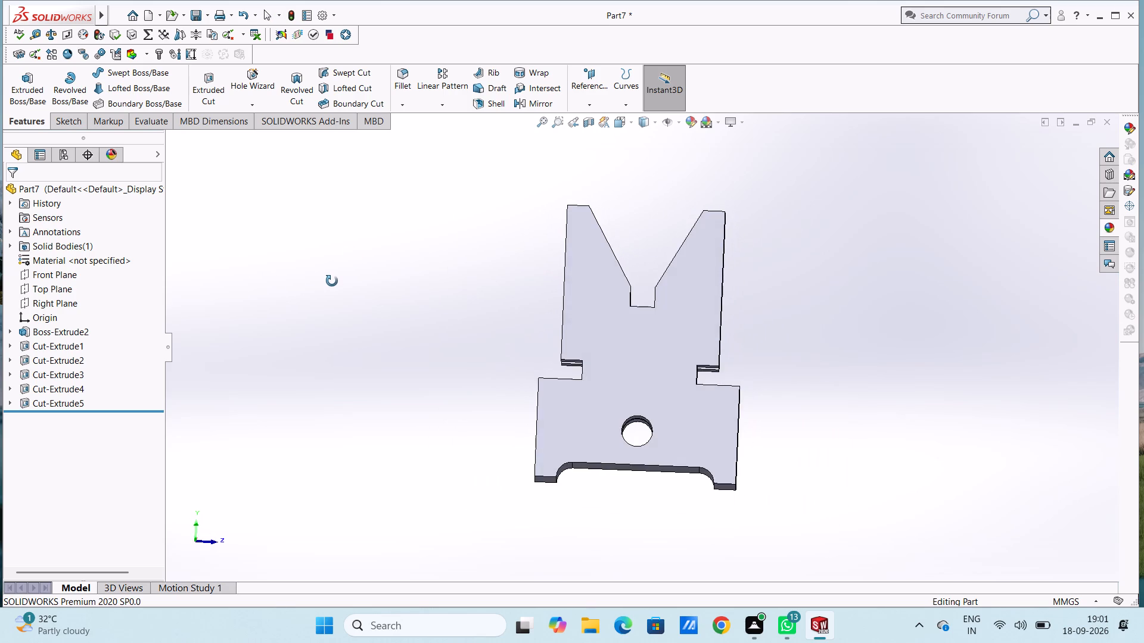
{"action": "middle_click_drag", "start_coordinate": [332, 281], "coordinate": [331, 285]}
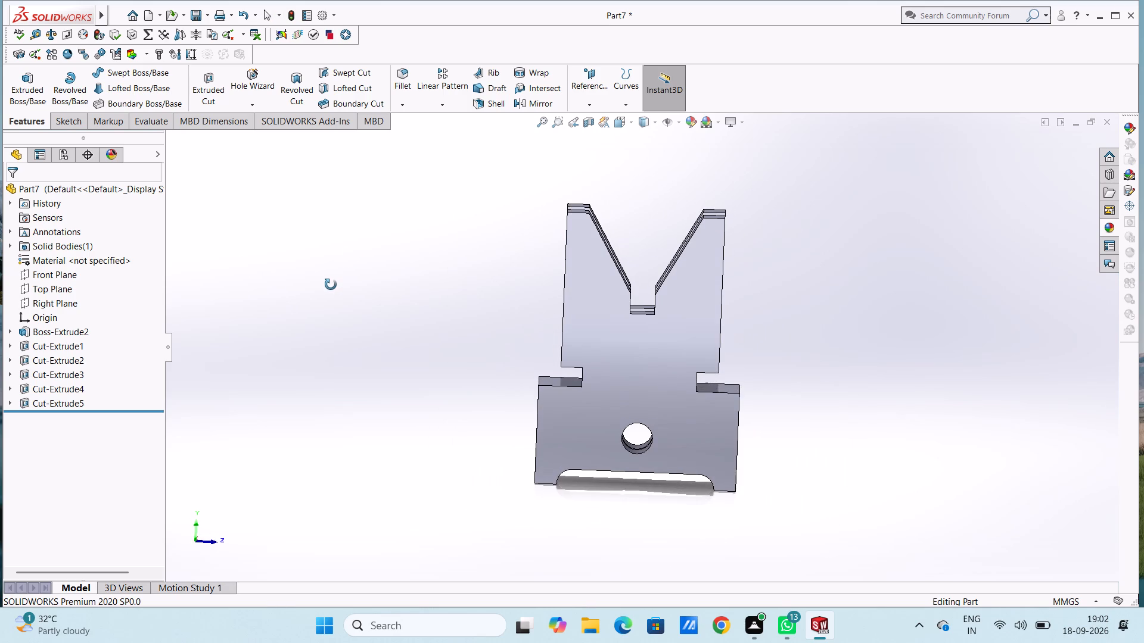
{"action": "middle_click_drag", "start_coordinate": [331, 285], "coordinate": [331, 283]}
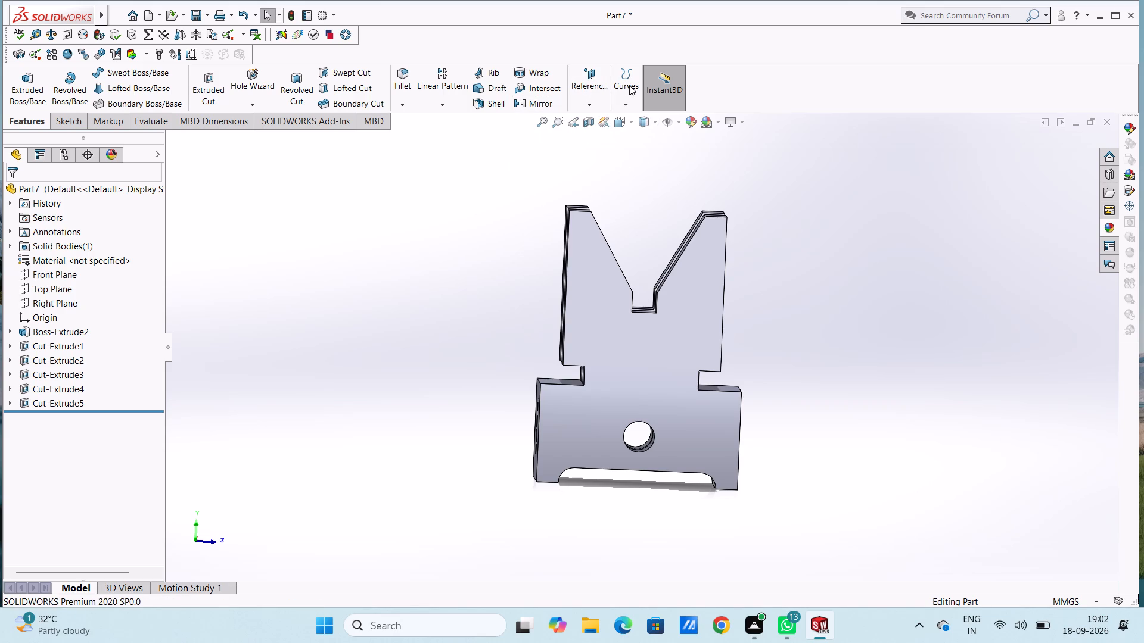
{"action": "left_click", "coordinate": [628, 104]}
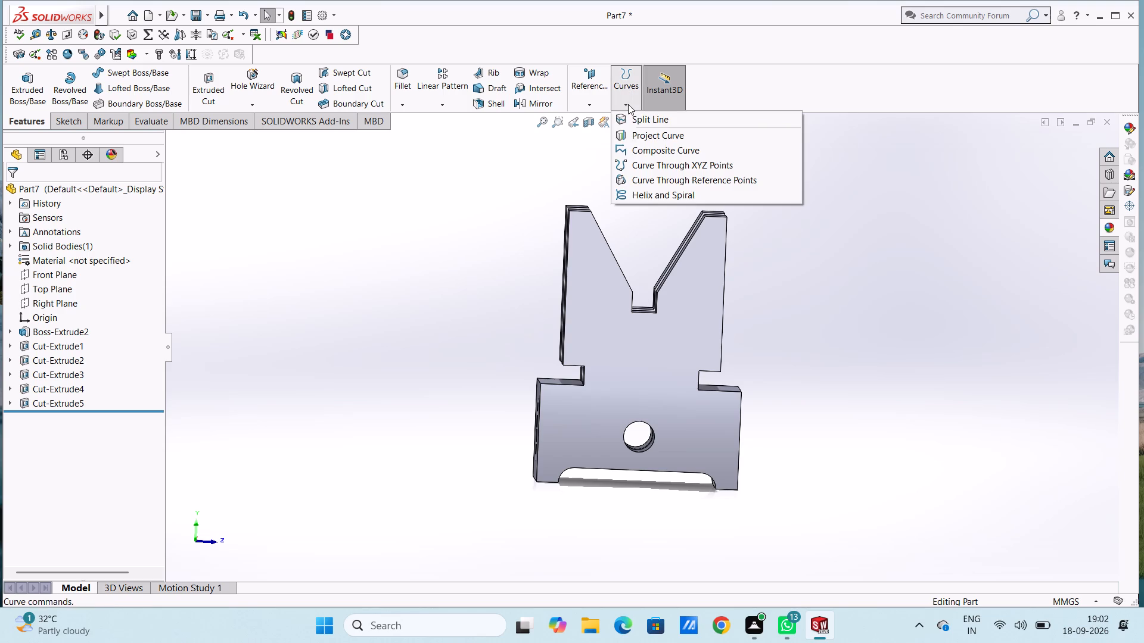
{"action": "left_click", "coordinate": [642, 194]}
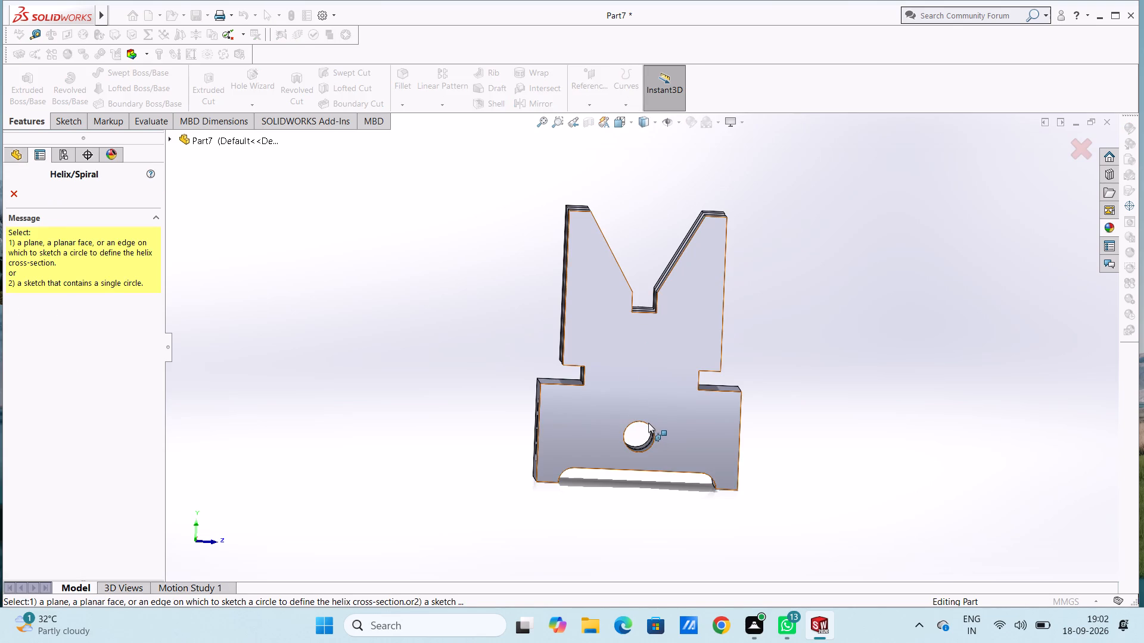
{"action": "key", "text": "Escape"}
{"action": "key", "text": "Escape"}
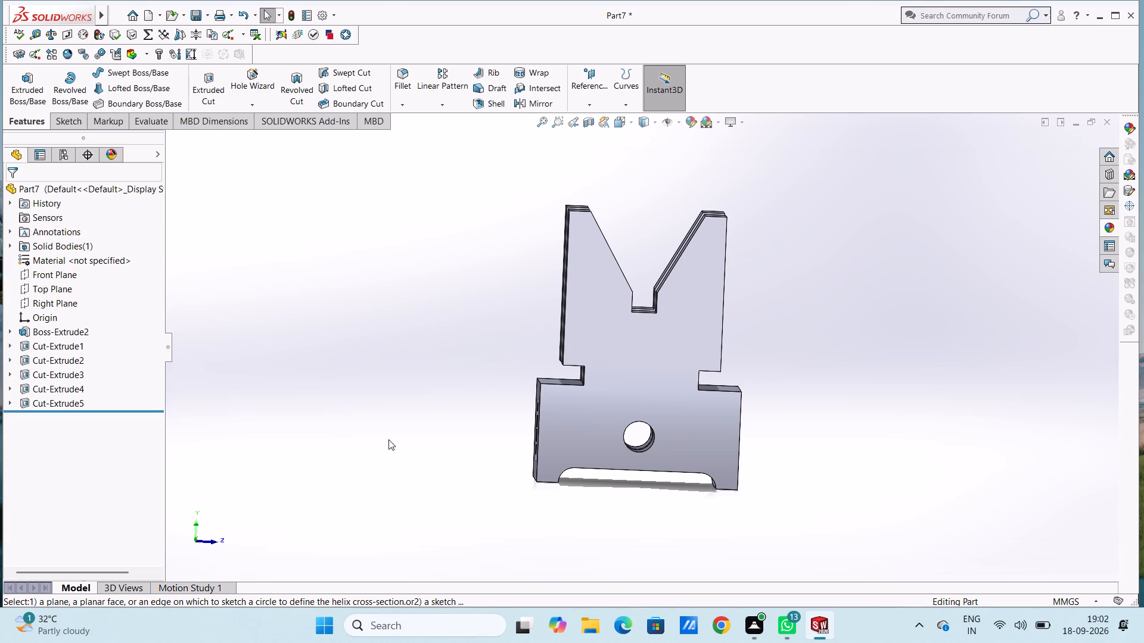
Start a sketch on the block's left end face and draw a 5 mm radius circle concentric with the through hole.
{"action": "key", "text": "ctrl+3"}
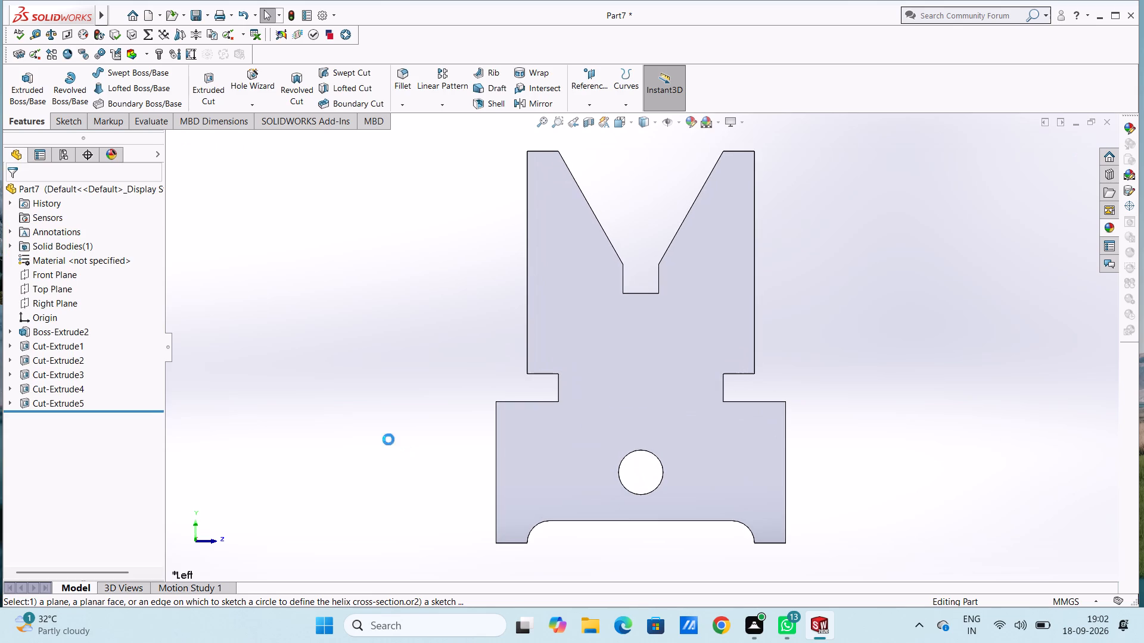
{"action": "left_click", "coordinate": [573, 460]}
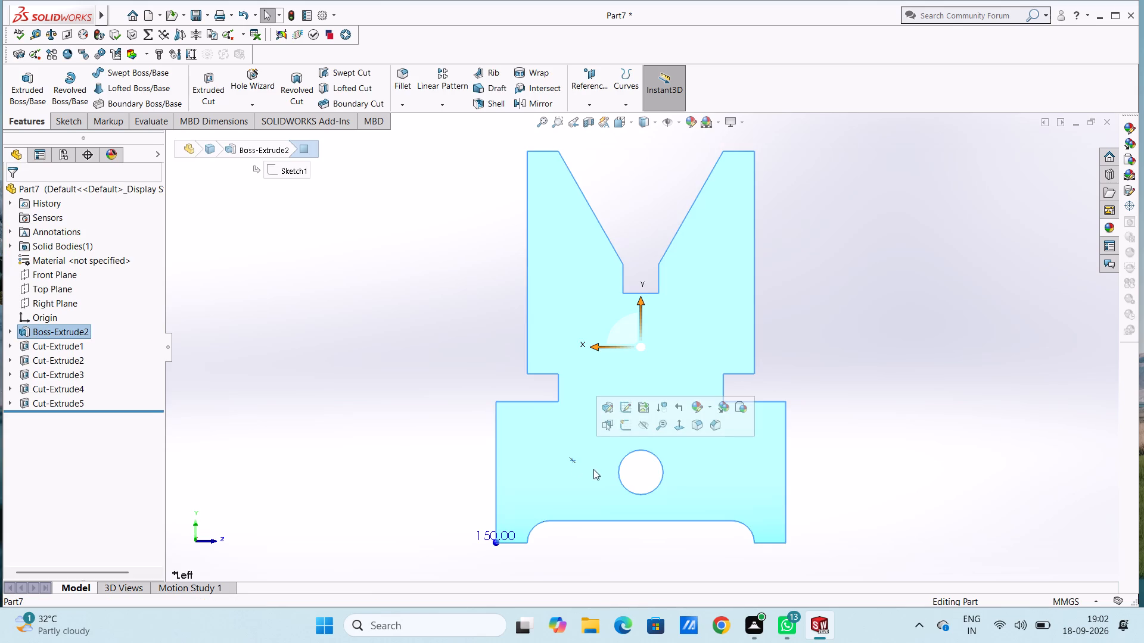
{"action": "left_click", "coordinate": [627, 430]}
{"action": "left_click", "coordinate": [345, 476]}
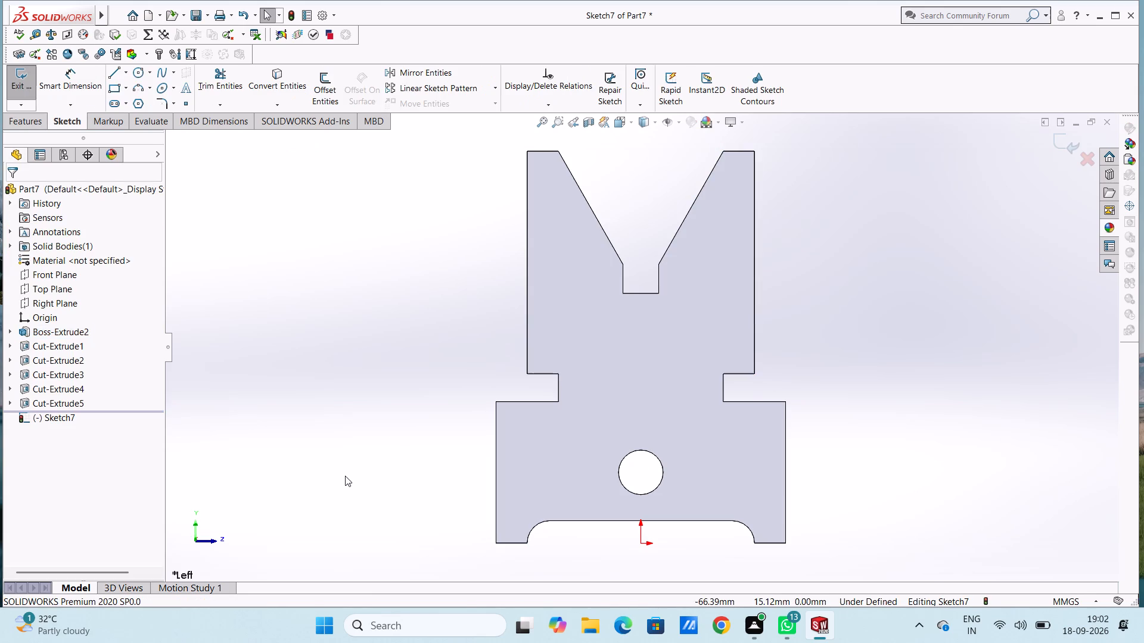
{"action": "left_click", "coordinate": [135, 72]}
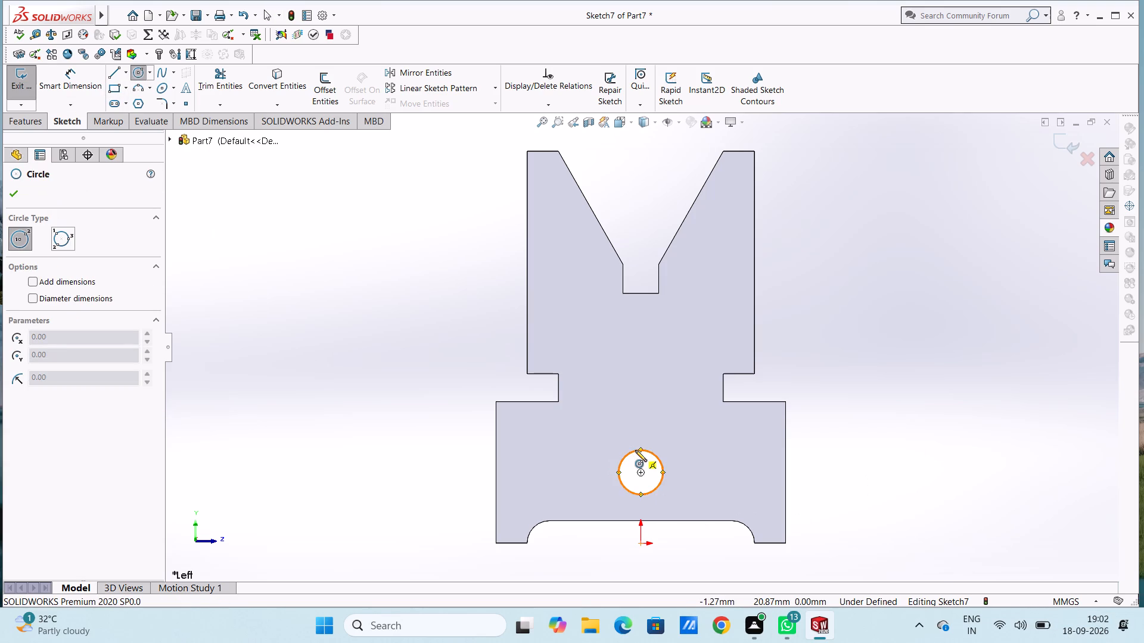
{"action": "left_click", "coordinate": [641, 472]}
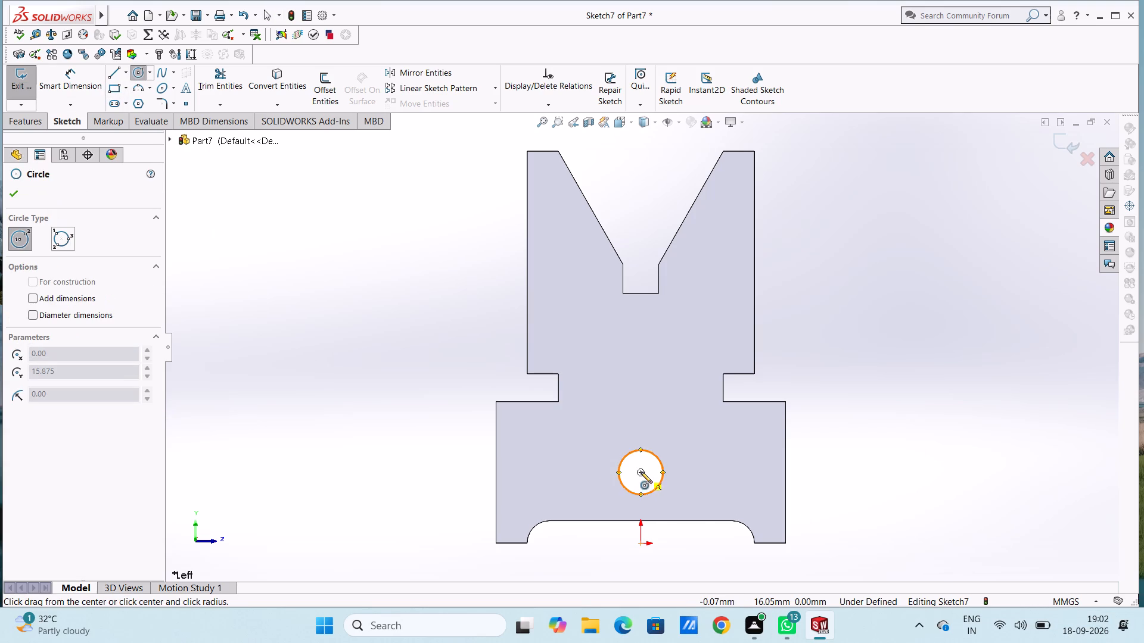
{"action": "left_click", "coordinate": [656, 486]}
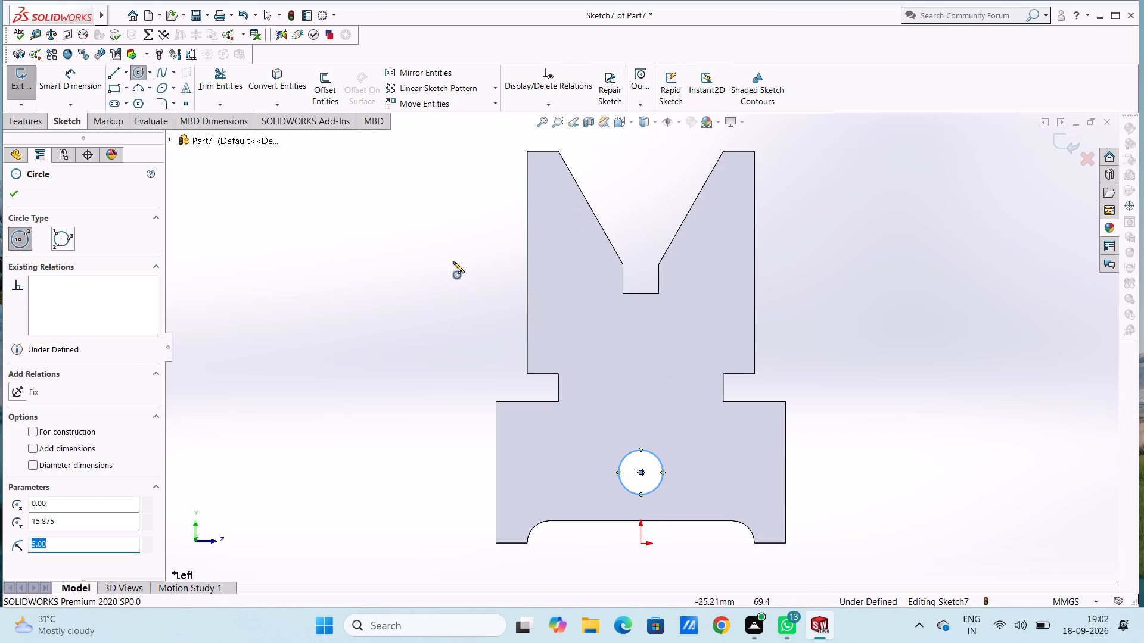
{"action": "key", "text": "Escape"}
{"action": "key", "text": "Escape"}
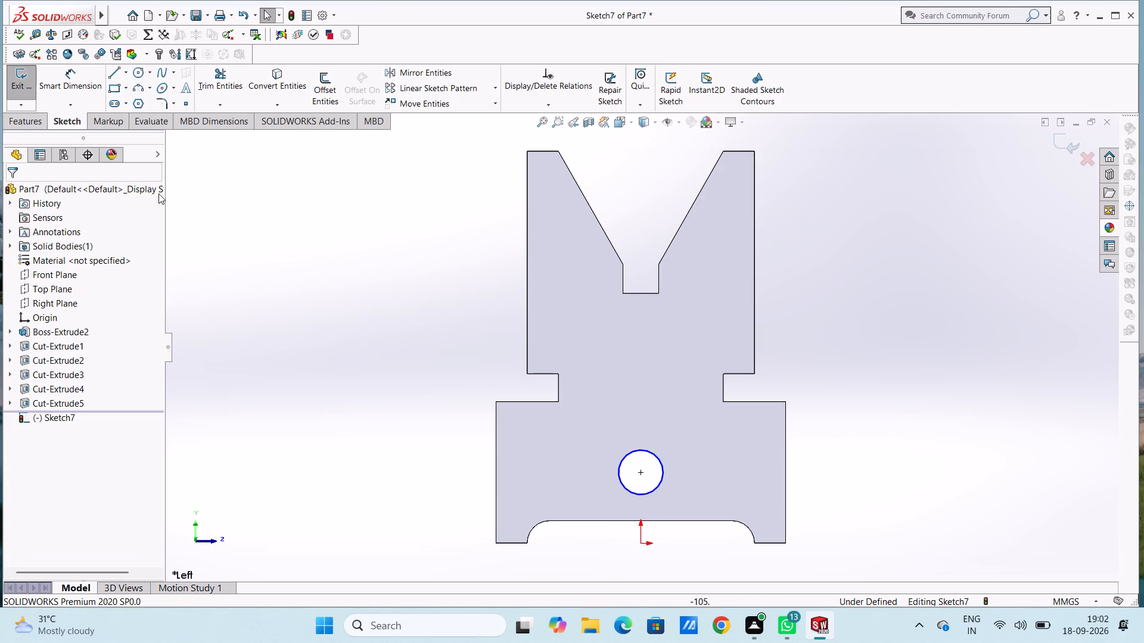
Start a pitch-and-revolution helix from the end-face circle and set it to 100 revolutions.
{"action": "left_click", "coordinate": [23, 119]}
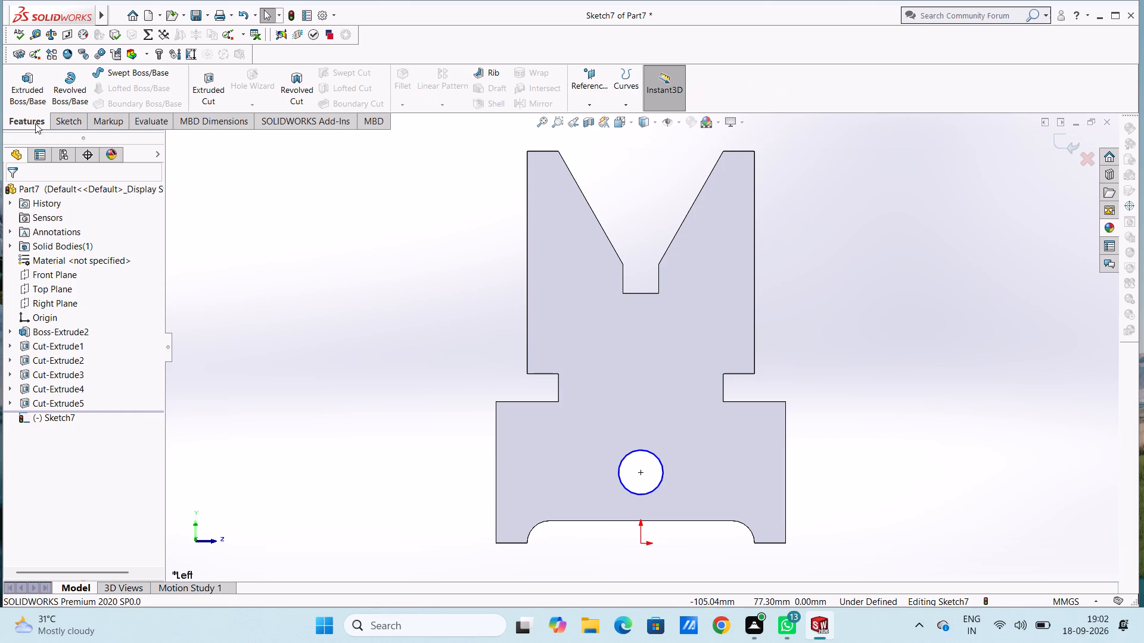
{"action": "left_click", "coordinate": [632, 105]}
{"action": "left_click", "coordinate": [632, 133]}
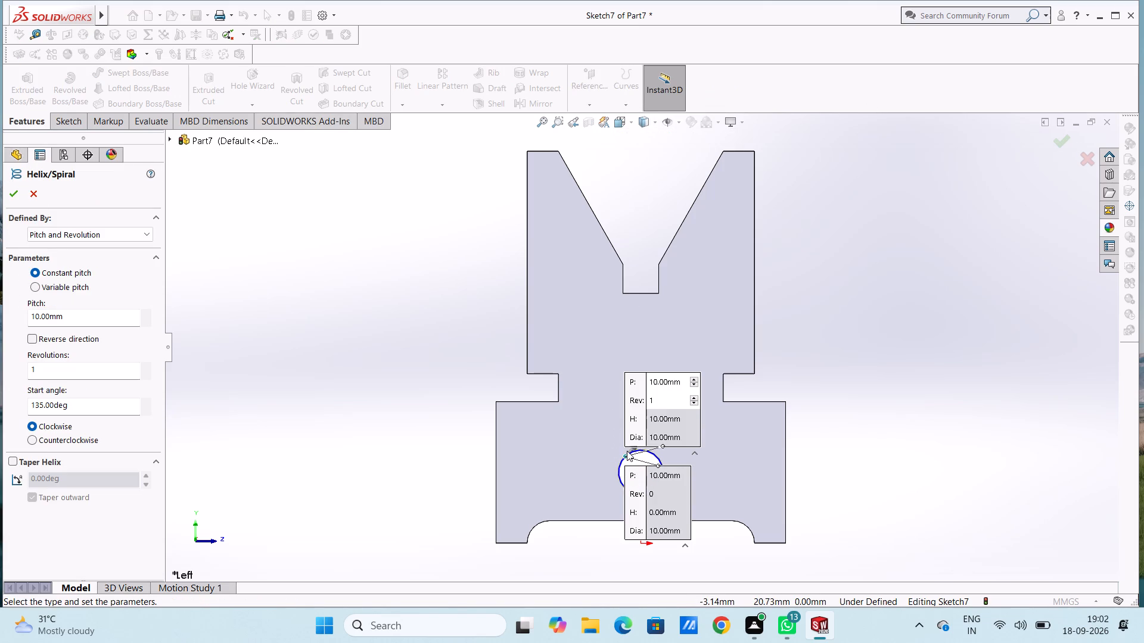
{"action": "middle_click", "coordinate": [430, 327]}
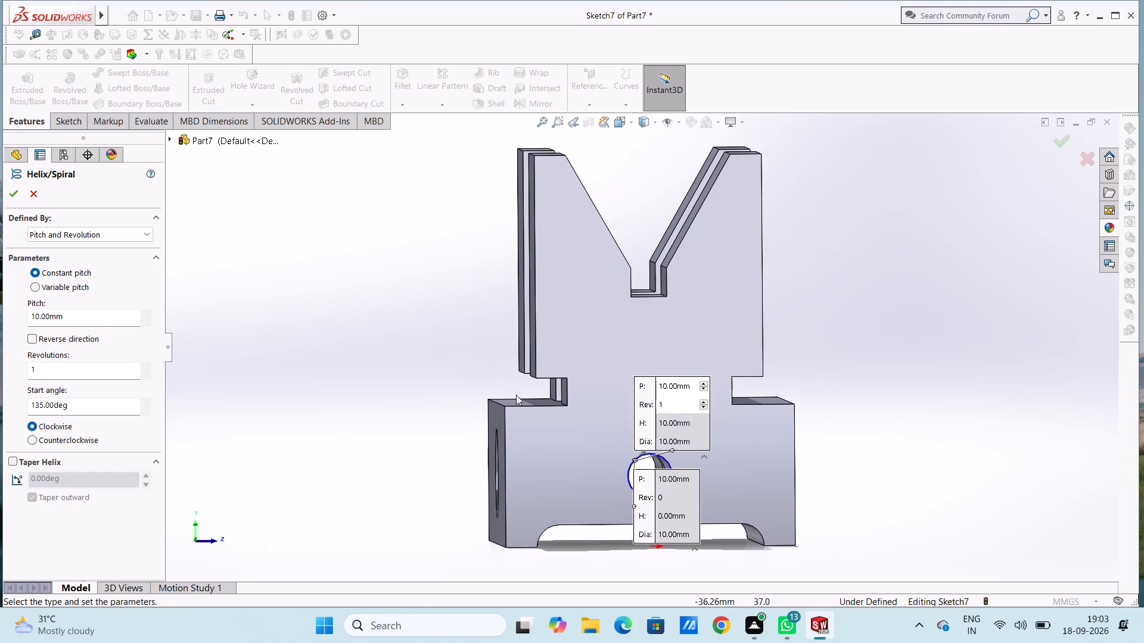
{"action": "left_click", "coordinate": [666, 403]}
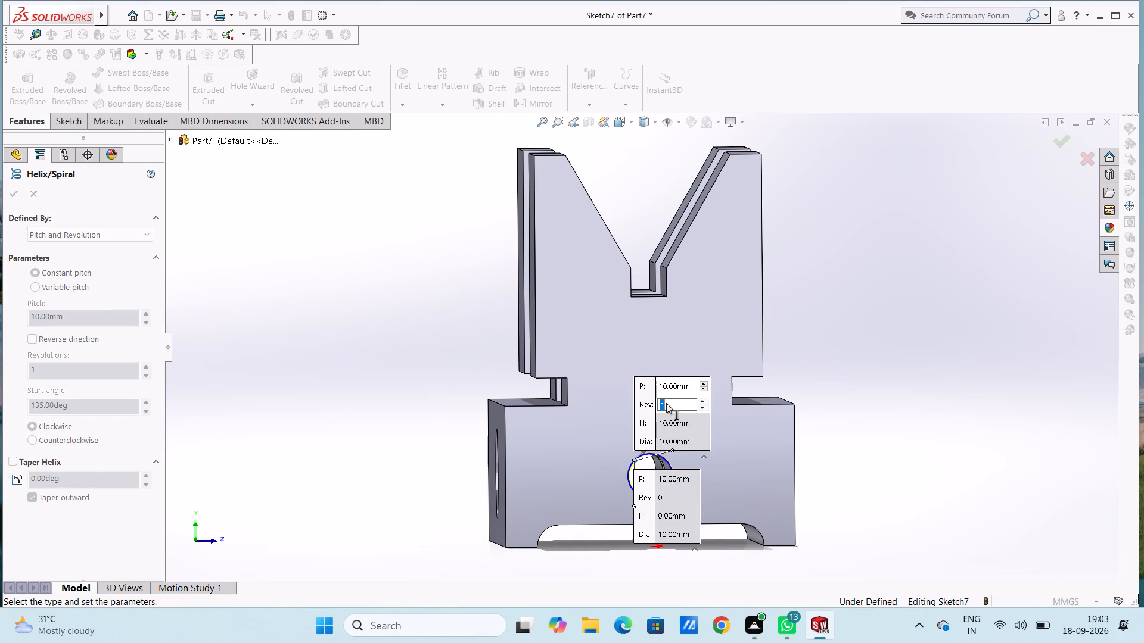
{"action": "type", "text": "100"}
{"action": "key", "text": "Return"}
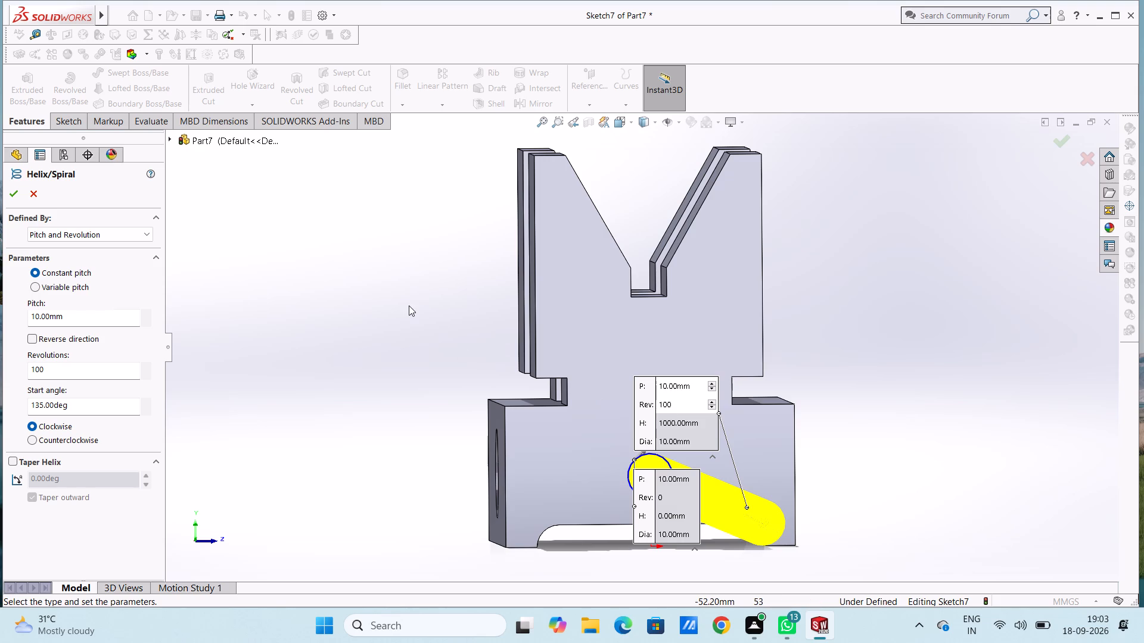
Reverse the helix direction so it runs into the block and set its start angle to 100 degrees.
{"action": "middle_click_drag", "start_coordinate": [408, 304], "coordinate": [418, 319]}
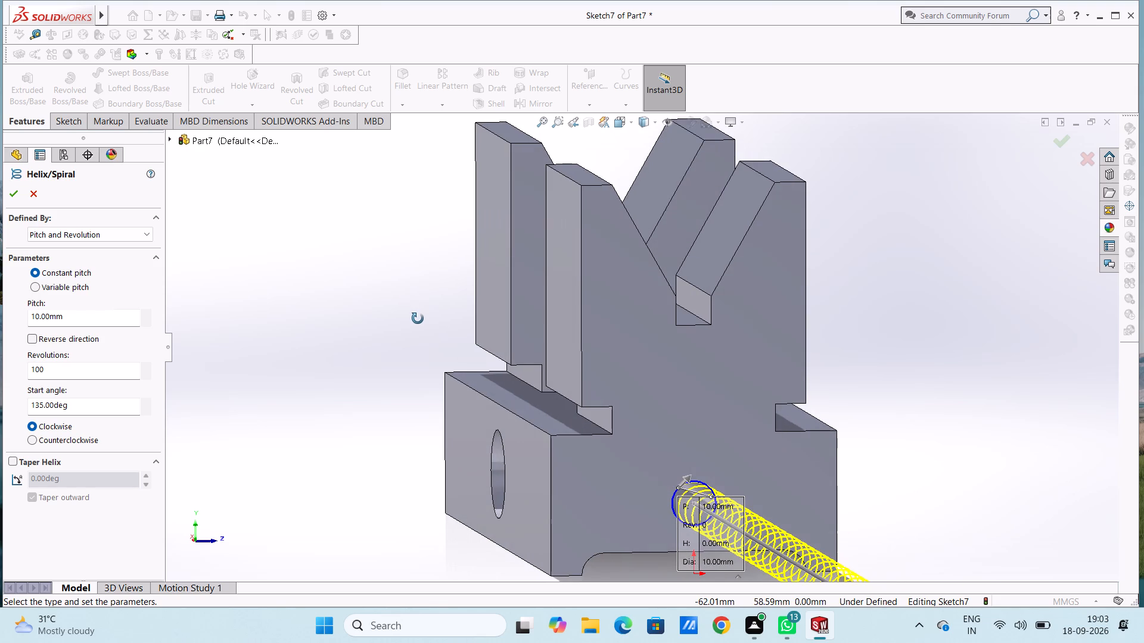
{"action": "middle_click_drag", "start_coordinate": [418, 319], "coordinate": [420, 301]}
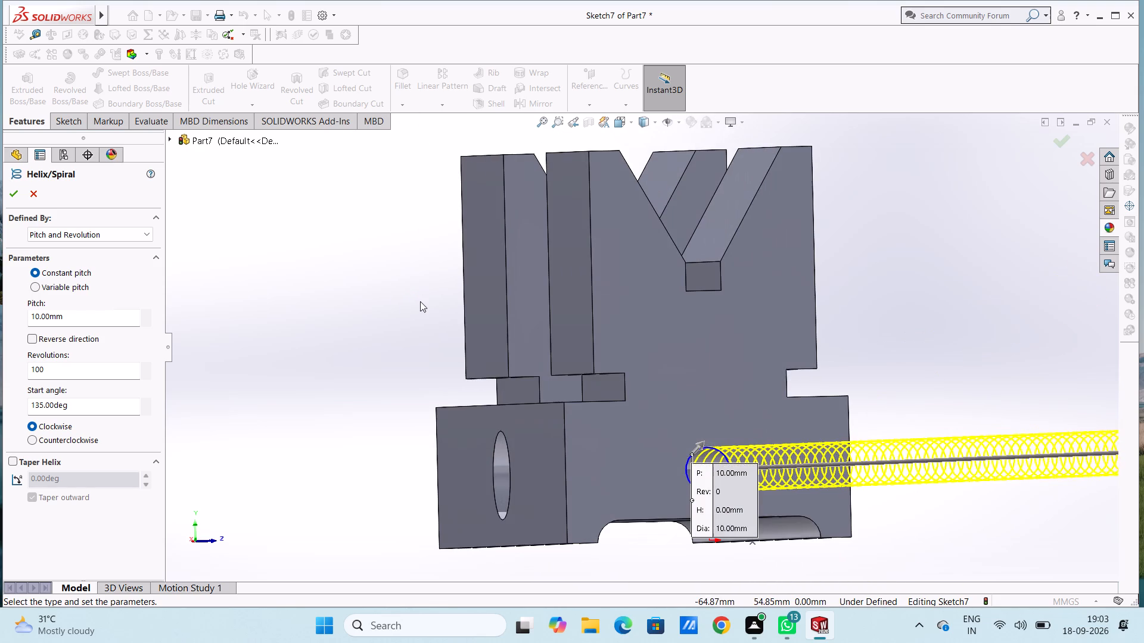
{"action": "scroll", "coordinate": [417, 304], "scroll_direction": "up", "scroll_amount": 2}
{"action": "scroll", "coordinate": [353, 316], "scroll_direction": "up", "scroll_amount": 1}
{"action": "middle_click_drag", "start_coordinate": [353, 316], "coordinate": [387, 335]}
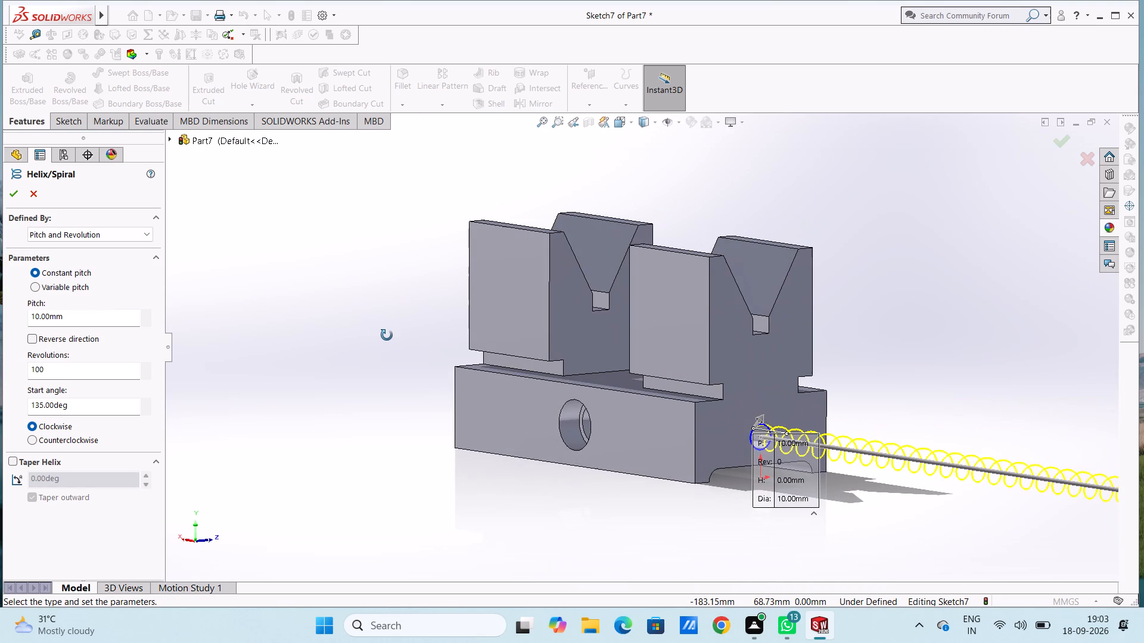
{"action": "middle_click_drag", "start_coordinate": [387, 335], "coordinate": [343, 338]}
{"action": "scroll", "coordinate": [344, 337], "scroll_direction": "up", "scroll_amount": 2}
{"action": "middle_click_drag", "start_coordinate": [353, 333], "coordinate": [360, 335]}
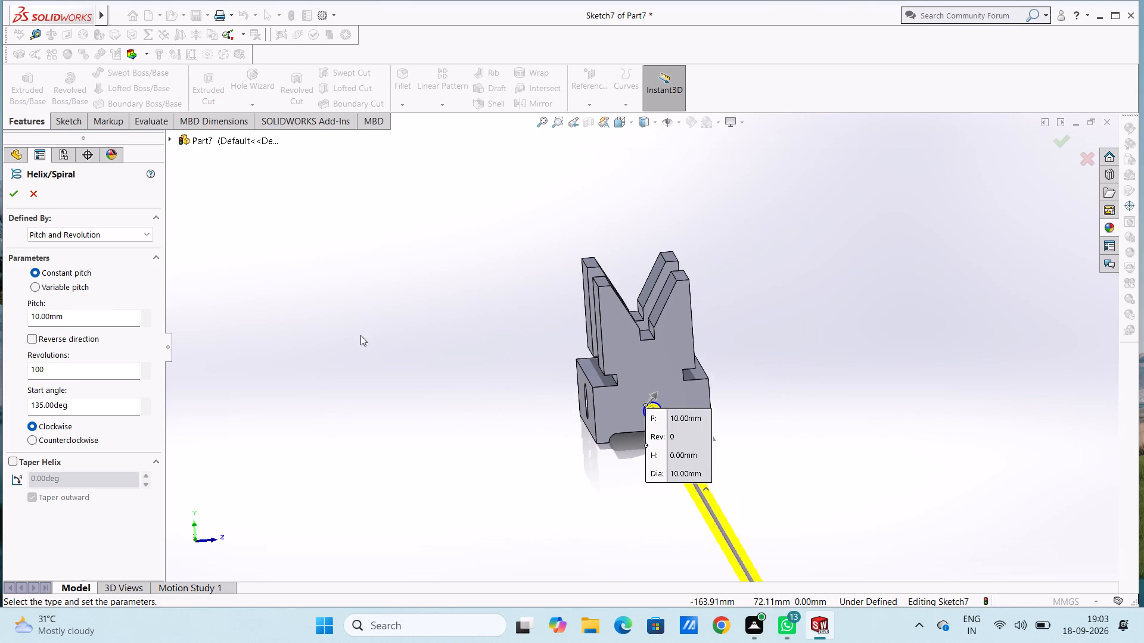
{"action": "middle_click_drag", "start_coordinate": [360, 335], "coordinate": [379, 341]}
{"action": "scroll", "coordinate": [378, 341], "scroll_direction": "up", "scroll_amount": 1}
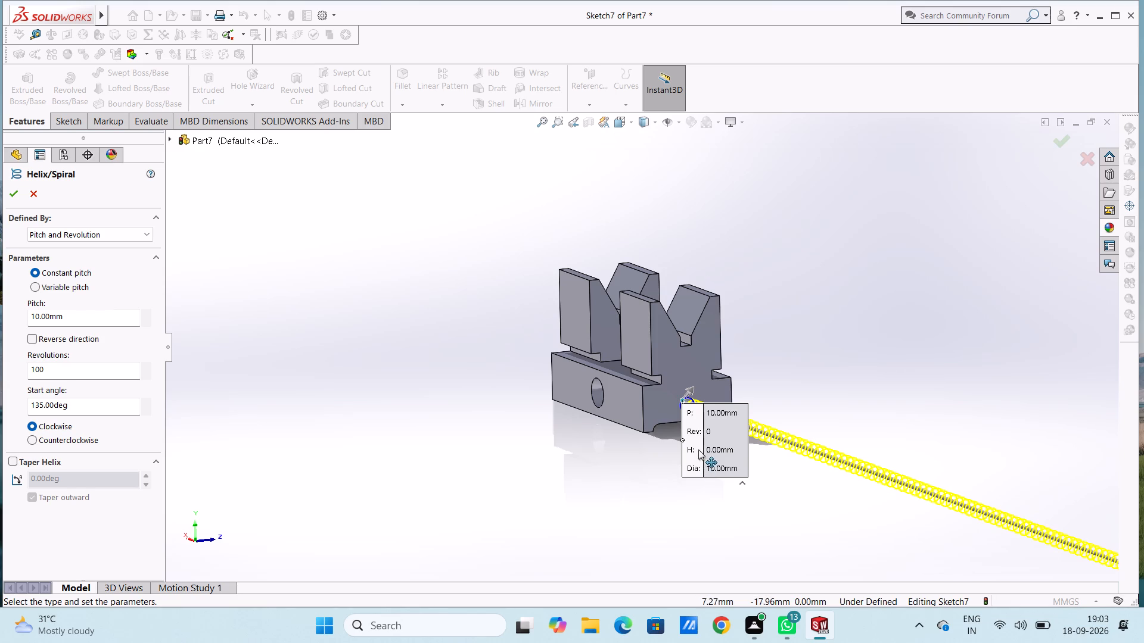
{"action": "double_click", "coordinate": [738, 450]}
{"action": "left_click", "coordinate": [31, 336]}
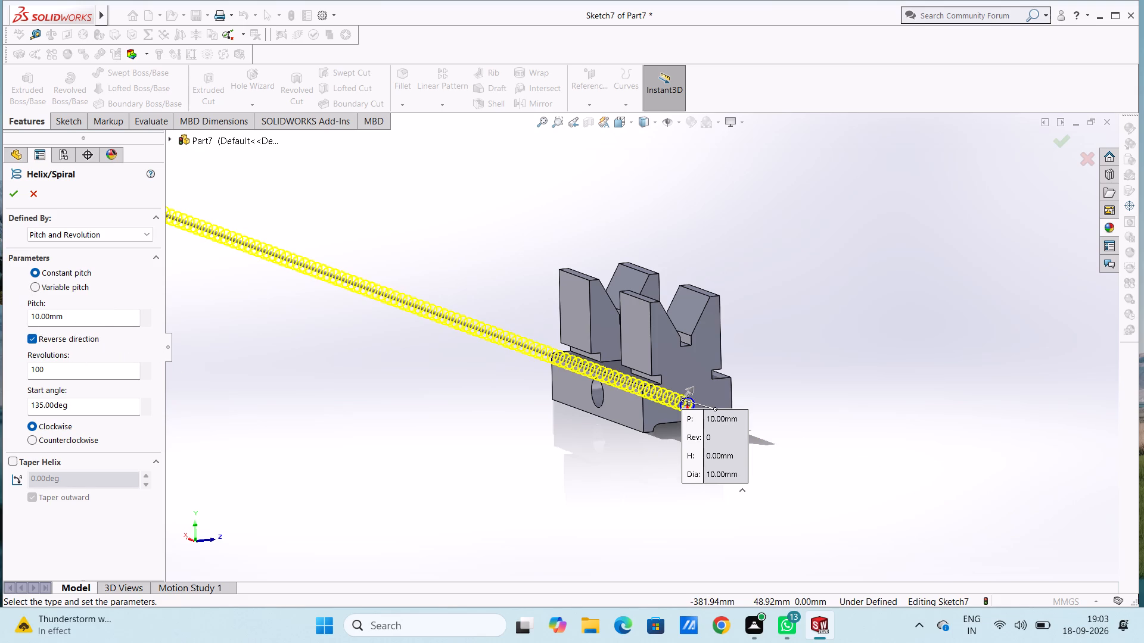
{"action": "double_click", "coordinate": [80, 403]}
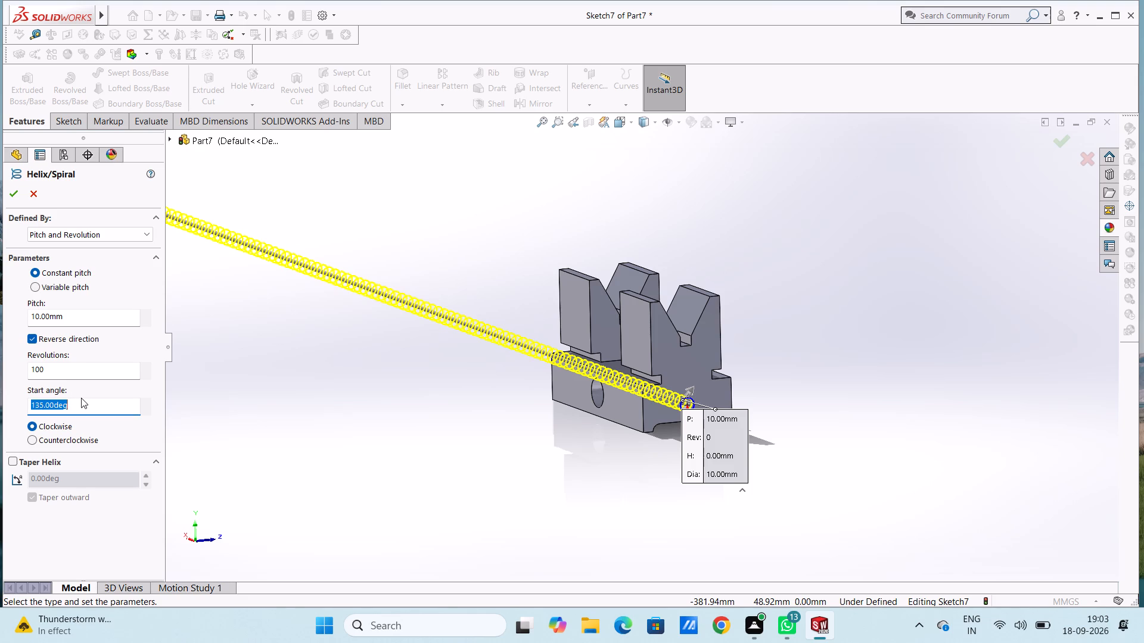
{"action": "type", "text": "100"}
{"action": "key", "text": "Return"}
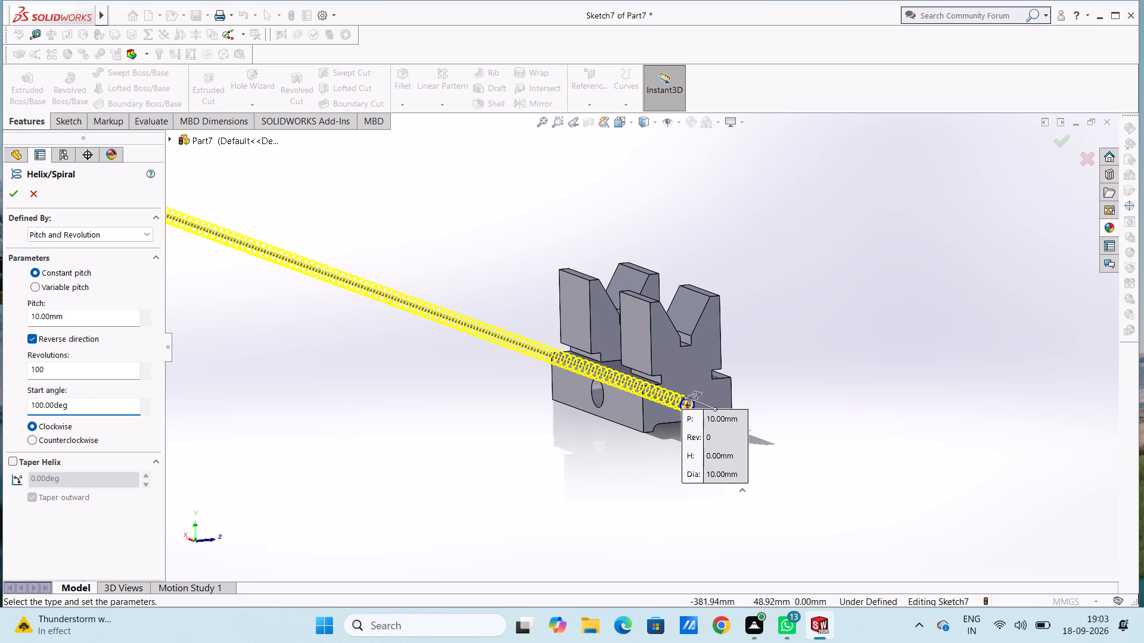
{"action": "scroll", "coordinate": [89, 410], "scroll_direction": "up", "scroll_amount": 3}
{"action": "scroll", "coordinate": [277, 380], "scroll_direction": "down", "scroll_amount": 3}
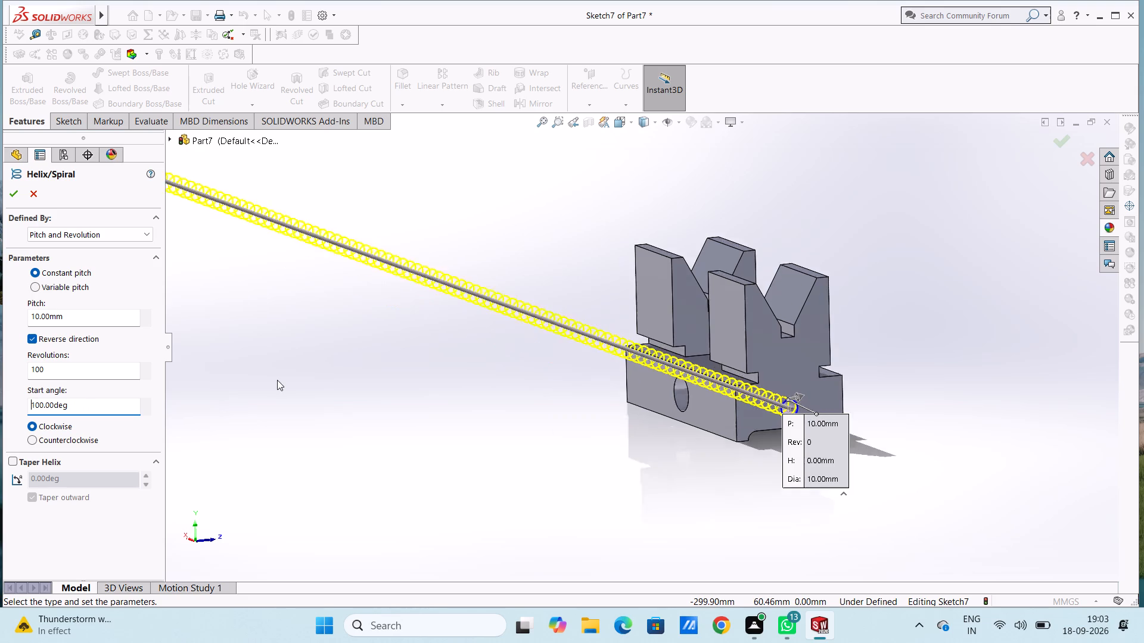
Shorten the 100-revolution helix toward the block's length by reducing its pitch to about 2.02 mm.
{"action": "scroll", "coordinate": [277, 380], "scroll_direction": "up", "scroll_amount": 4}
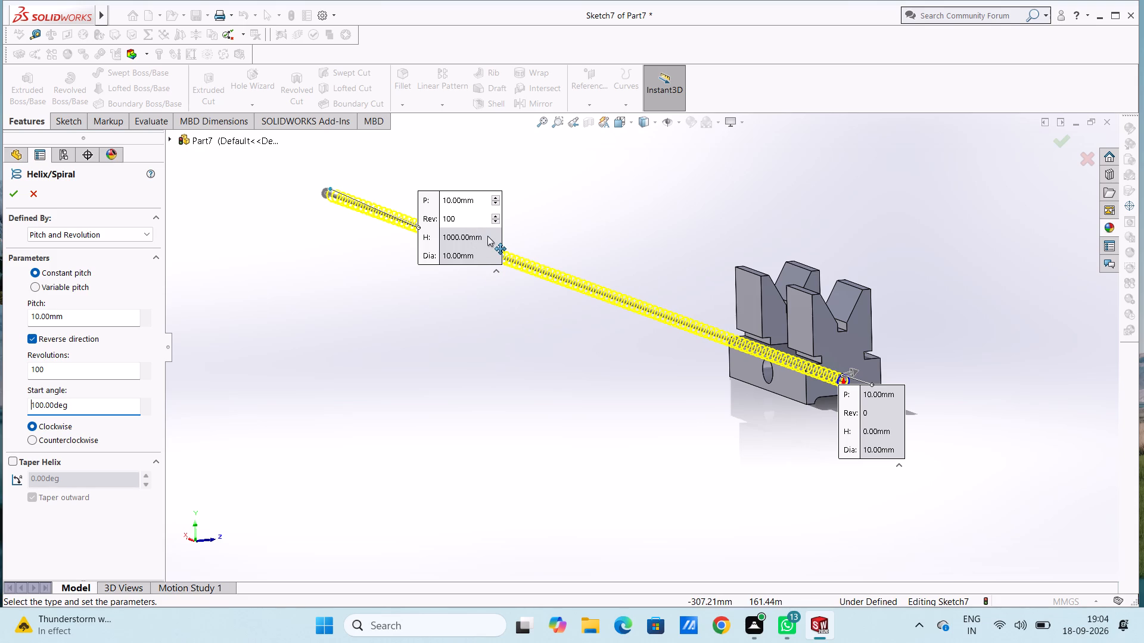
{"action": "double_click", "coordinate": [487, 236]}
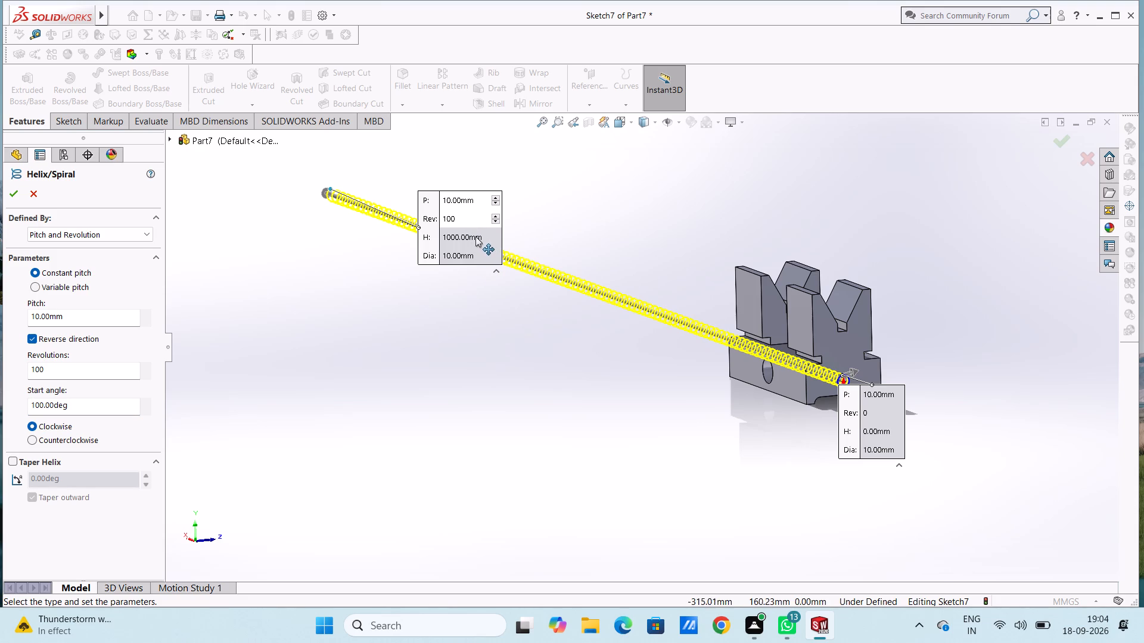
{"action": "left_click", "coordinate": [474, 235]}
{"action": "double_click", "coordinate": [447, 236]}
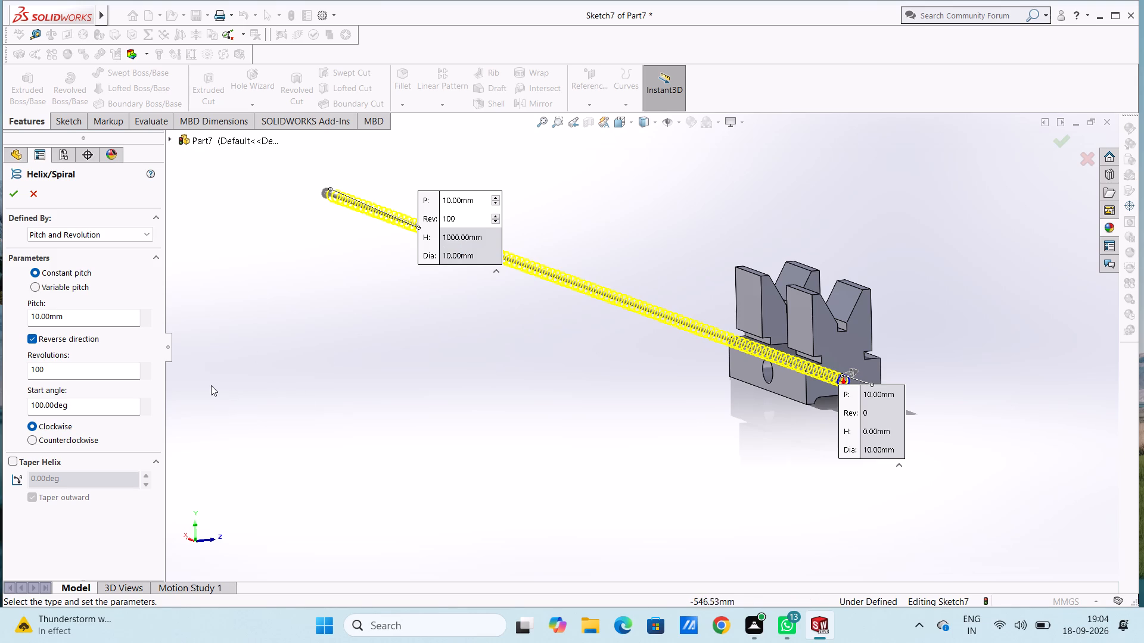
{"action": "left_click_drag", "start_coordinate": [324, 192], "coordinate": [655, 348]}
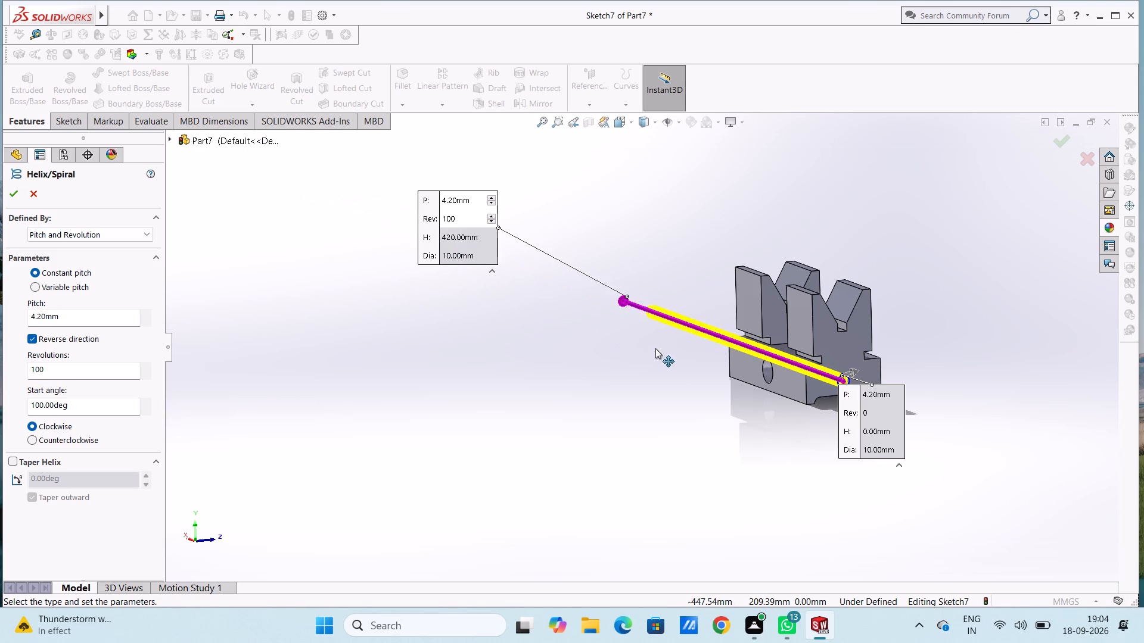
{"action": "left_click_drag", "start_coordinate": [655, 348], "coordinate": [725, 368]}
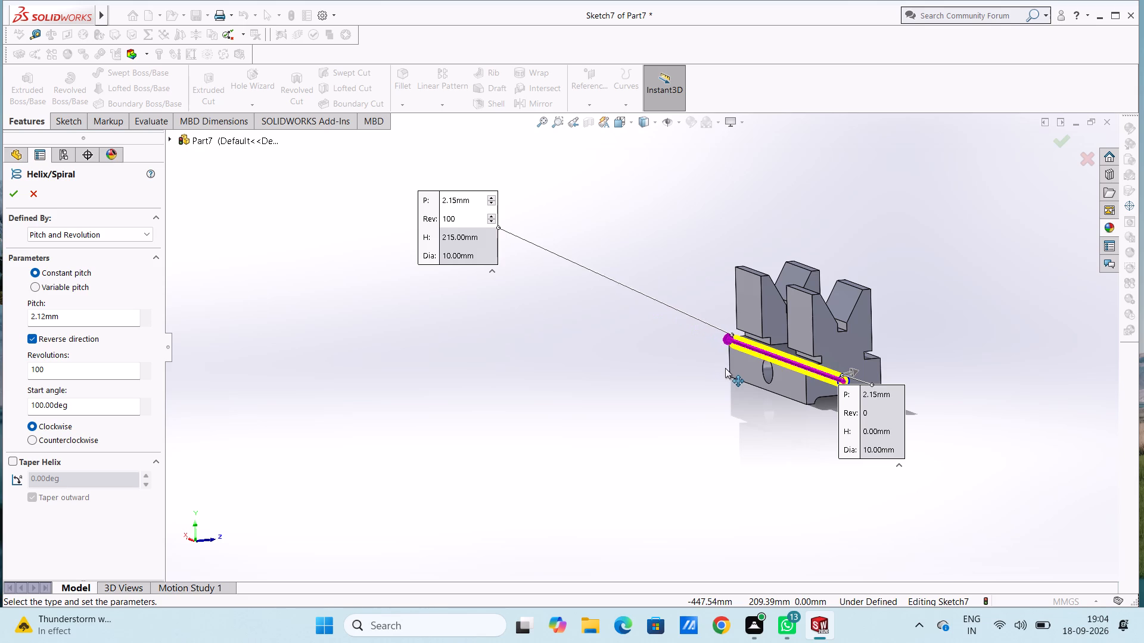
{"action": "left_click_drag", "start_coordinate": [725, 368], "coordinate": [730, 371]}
Reduce the helix pitch to 1.50 mm for a 150 mm height spanning the block's length, and finish the helix.
{"action": "middle_click_drag", "start_coordinate": [652, 339], "coordinate": [738, 401]}
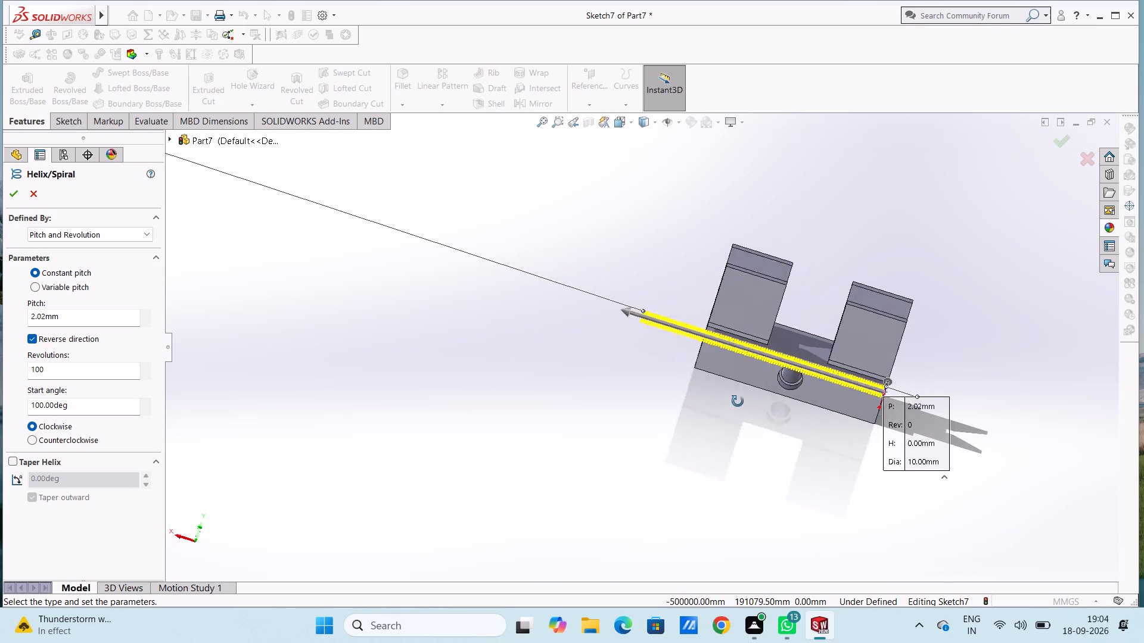
{"action": "middle_click_drag", "start_coordinate": [738, 401], "coordinate": [772, 470]}
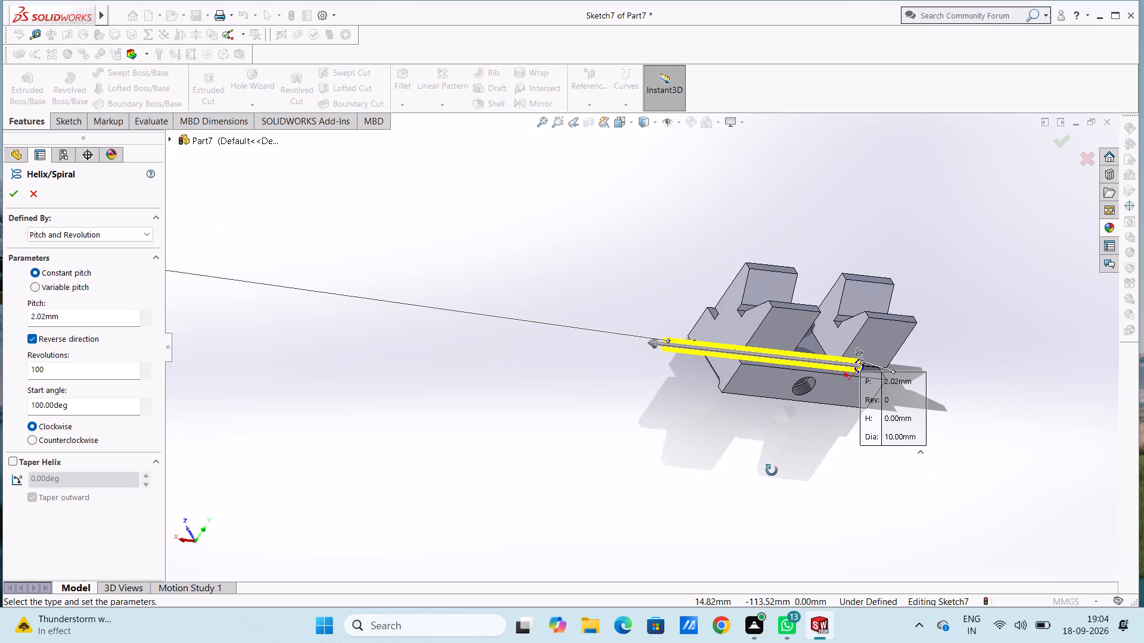
{"action": "middle_click_drag", "start_coordinate": [772, 470], "coordinate": [717, 467]}
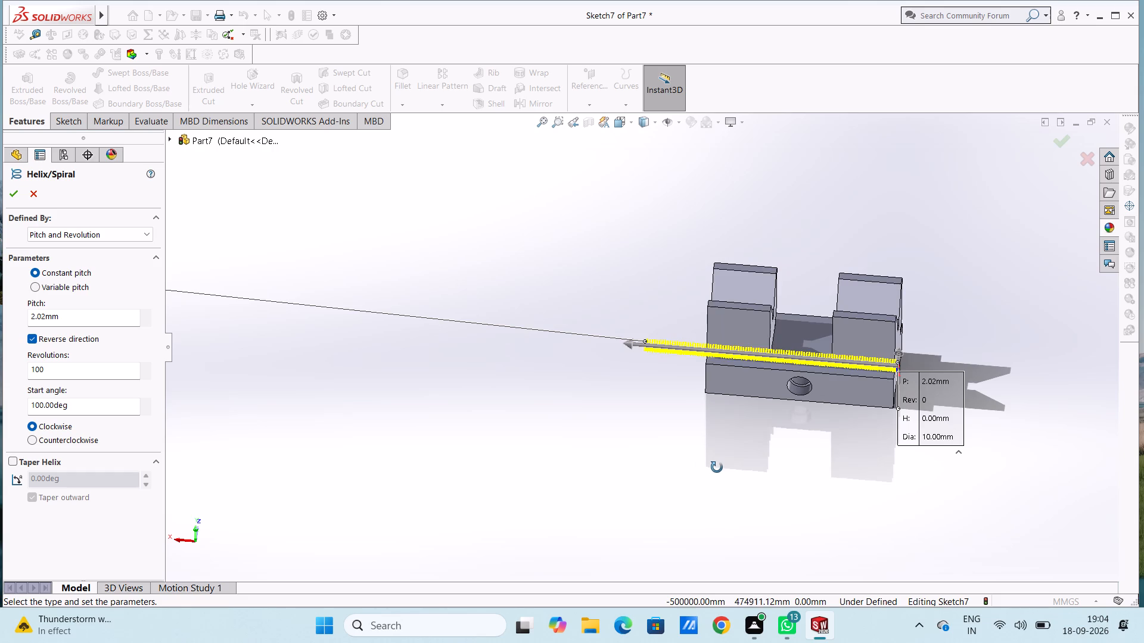
{"action": "middle_click_drag", "start_coordinate": [717, 467], "coordinate": [657, 416]}
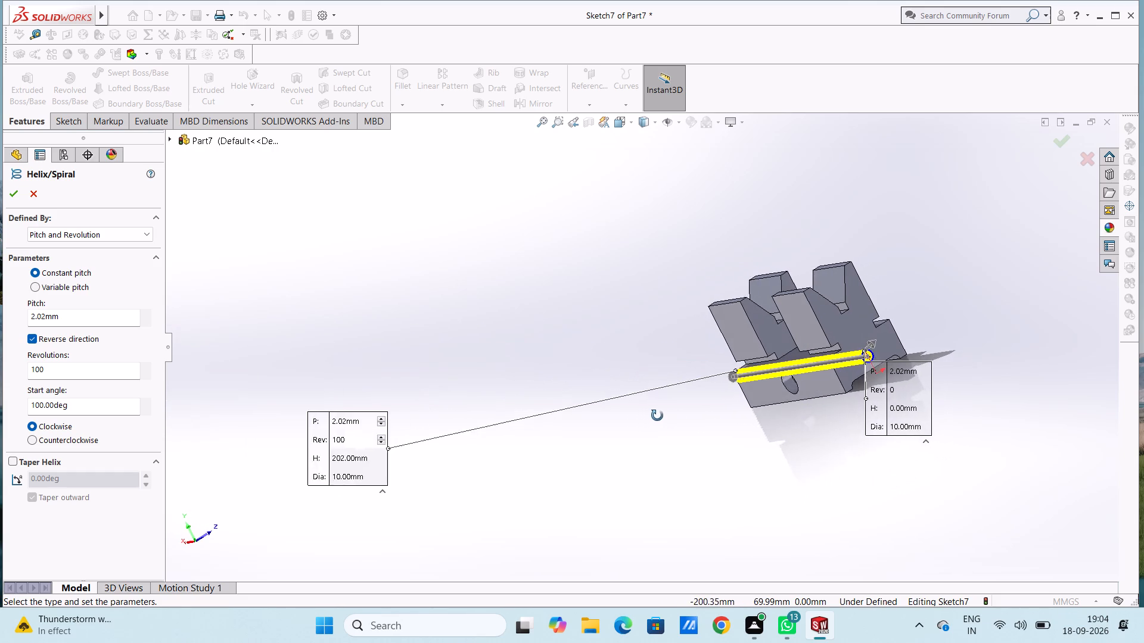
{"action": "middle_click_drag", "start_coordinate": [657, 416], "coordinate": [847, 314]}
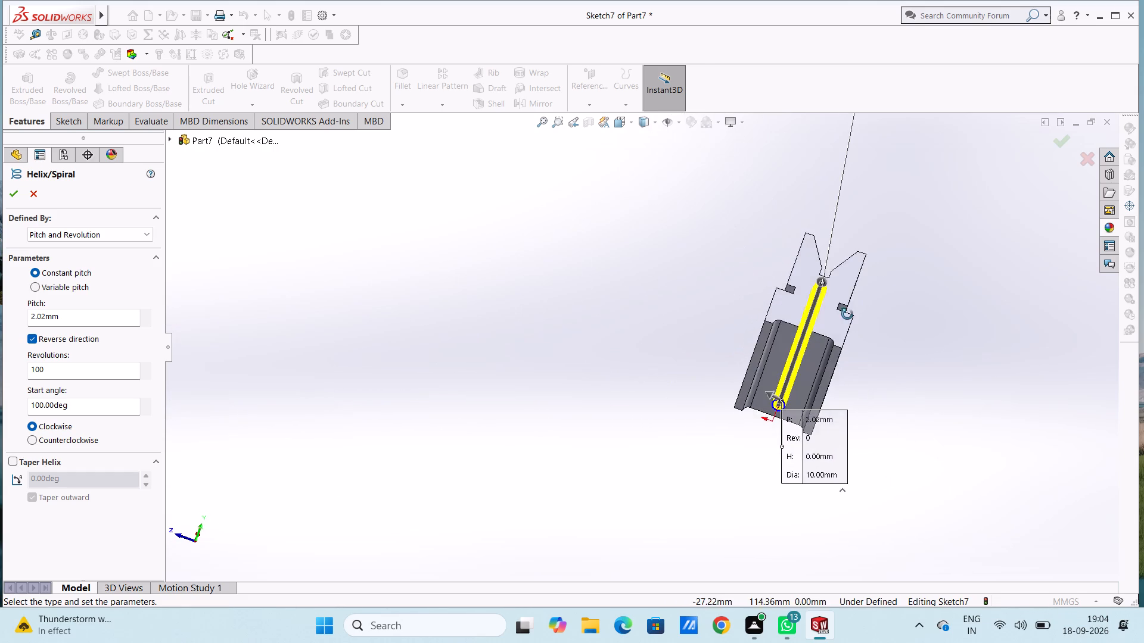
{"action": "middle_click_drag", "start_coordinate": [847, 314], "coordinate": [766, 391]}
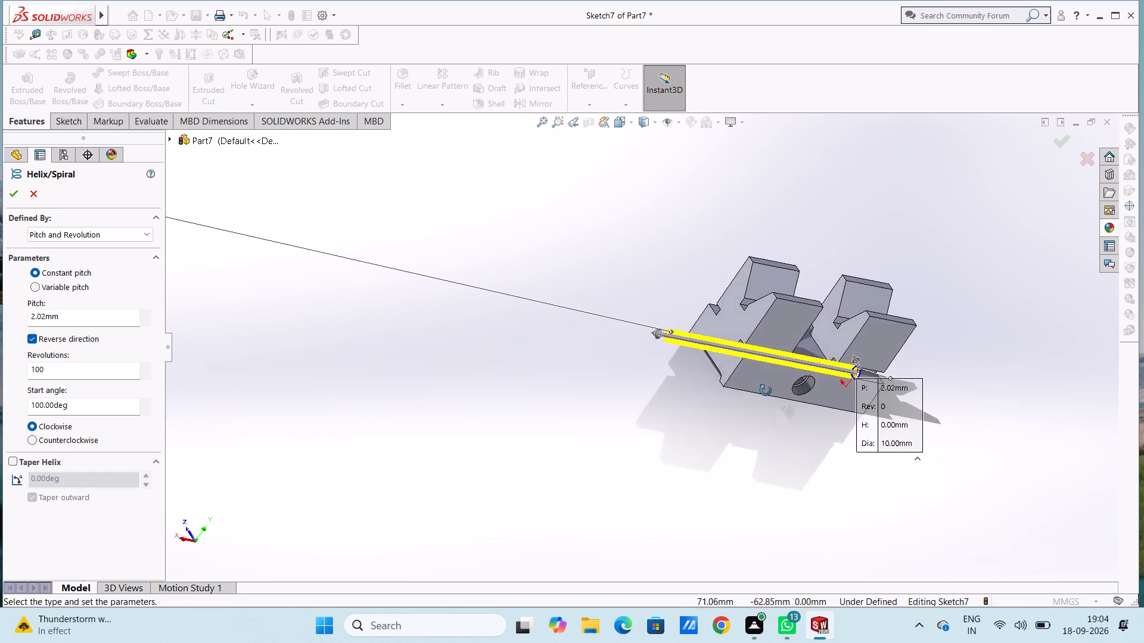
{"action": "middle_click_drag", "start_coordinate": [766, 391], "coordinate": [751, 392]}
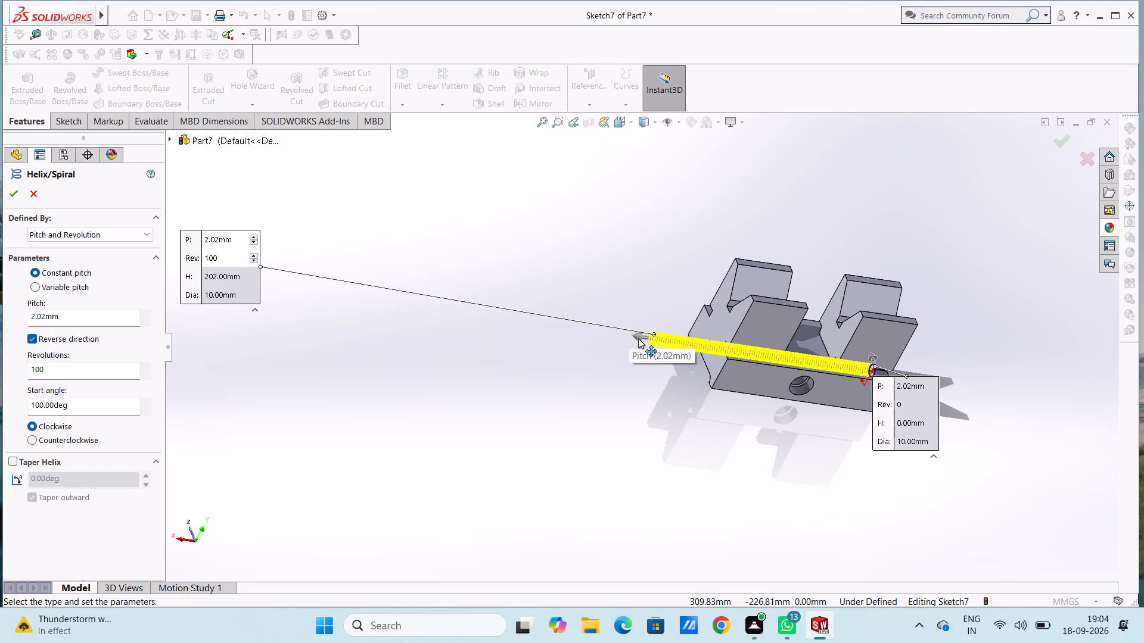
{"action": "left_click_drag", "start_coordinate": [638, 338], "coordinate": [700, 353]}
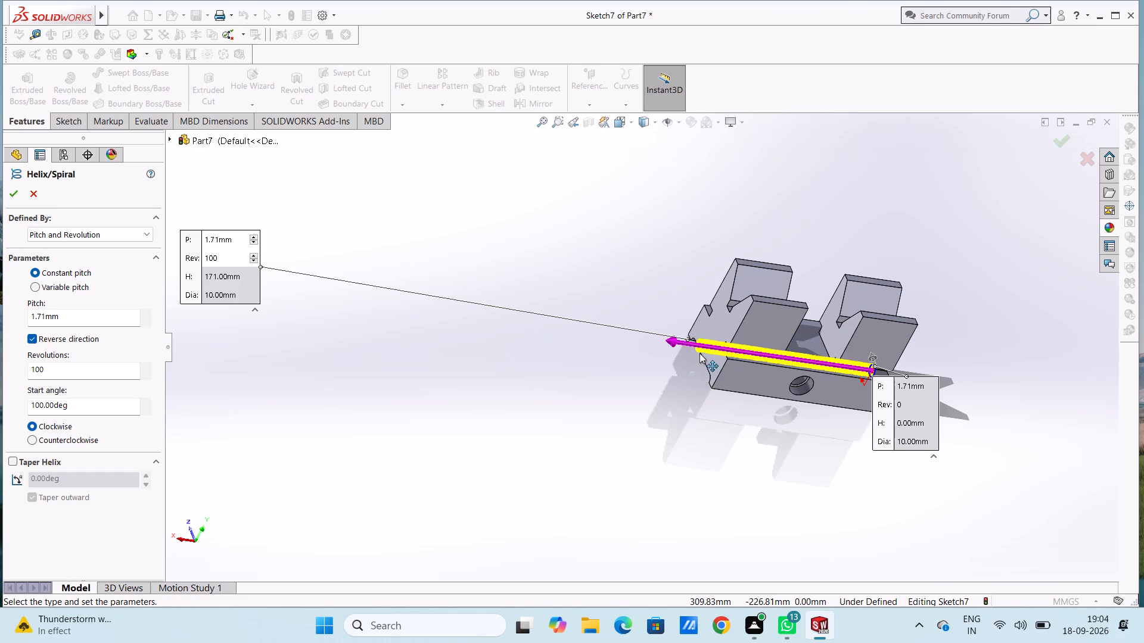
{"action": "left_click_drag", "start_coordinate": [700, 353], "coordinate": [705, 352]}
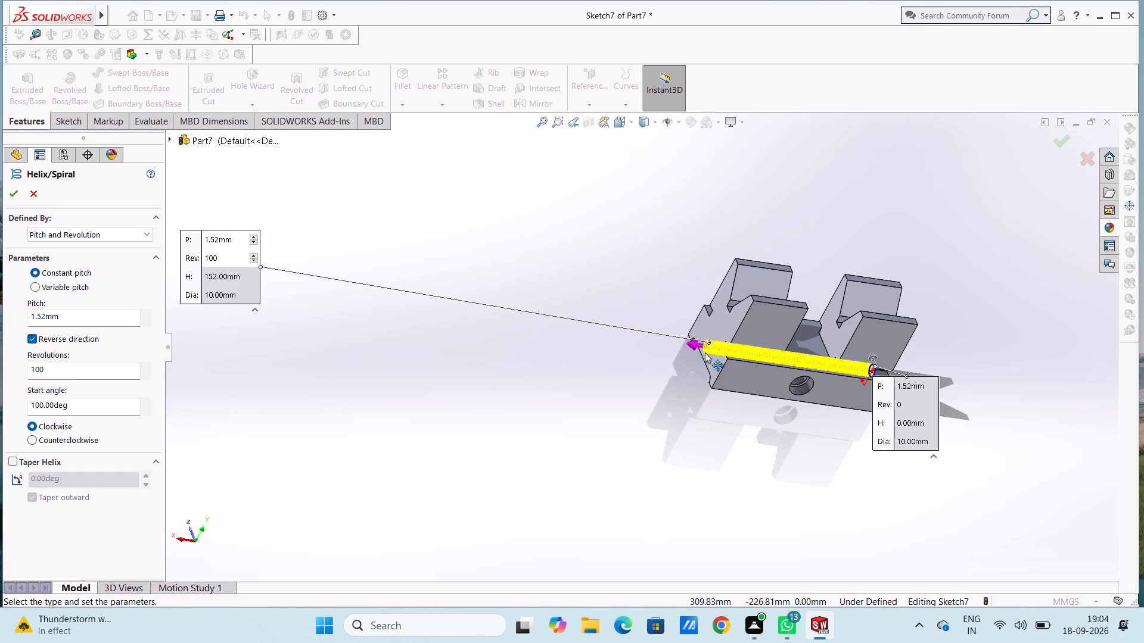
{"action": "left_click_drag", "start_coordinate": [705, 352], "coordinate": [708, 353]}
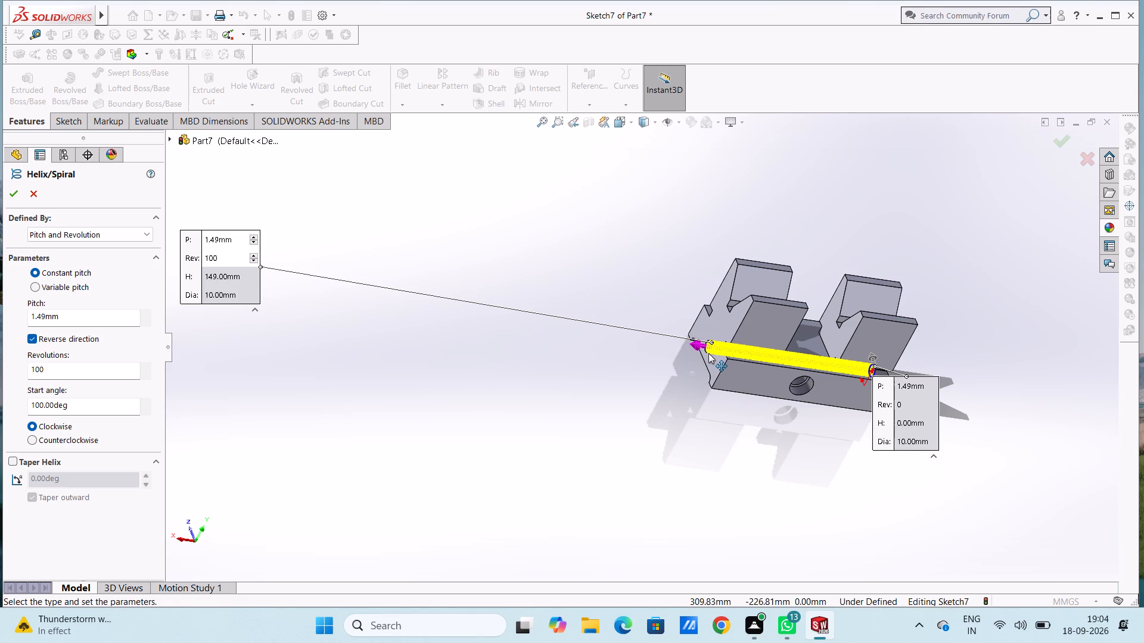
{"action": "left_click_drag", "start_coordinate": [708, 353], "coordinate": [705, 352]}
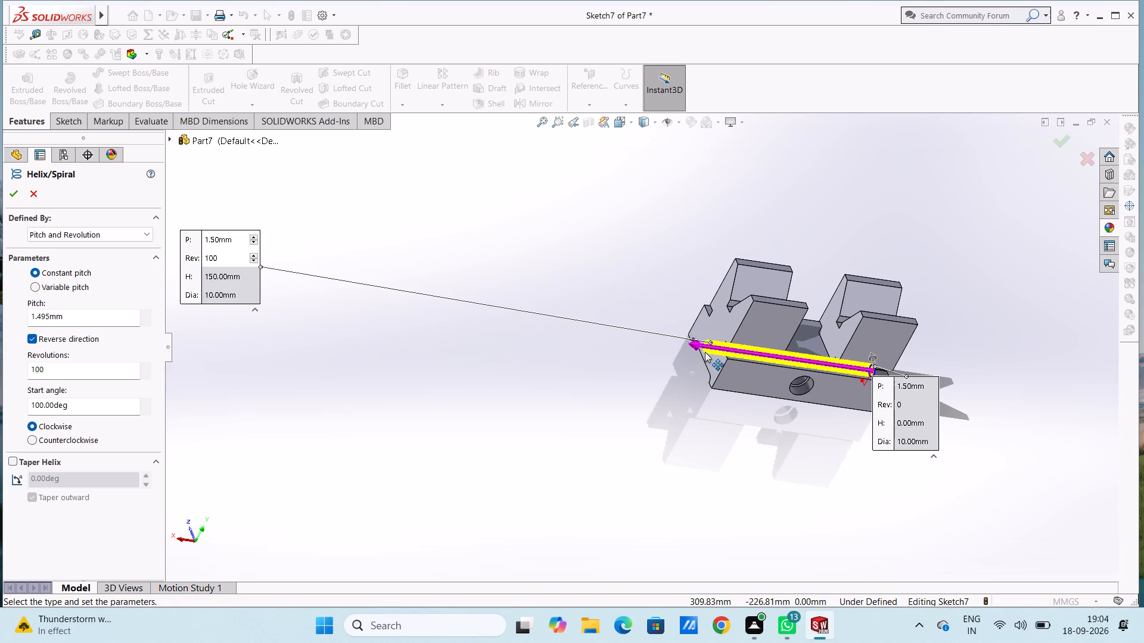
{"action": "left_click_drag", "start_coordinate": [705, 352], "coordinate": [707, 352]}
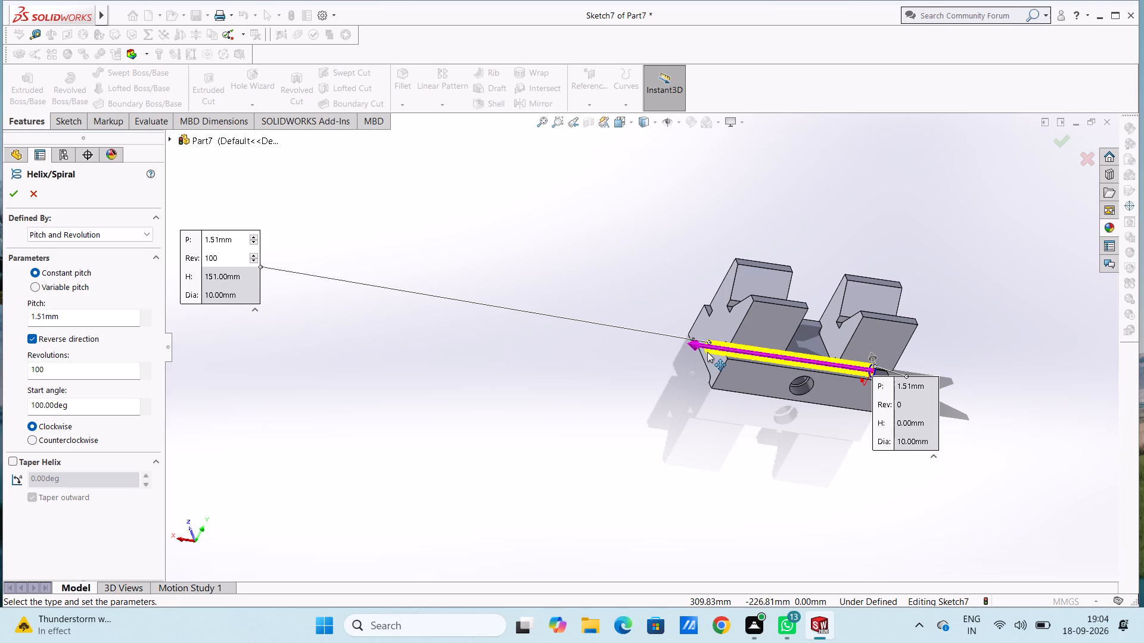
{"action": "left_click_drag", "start_coordinate": [707, 352], "coordinate": [706, 352]}
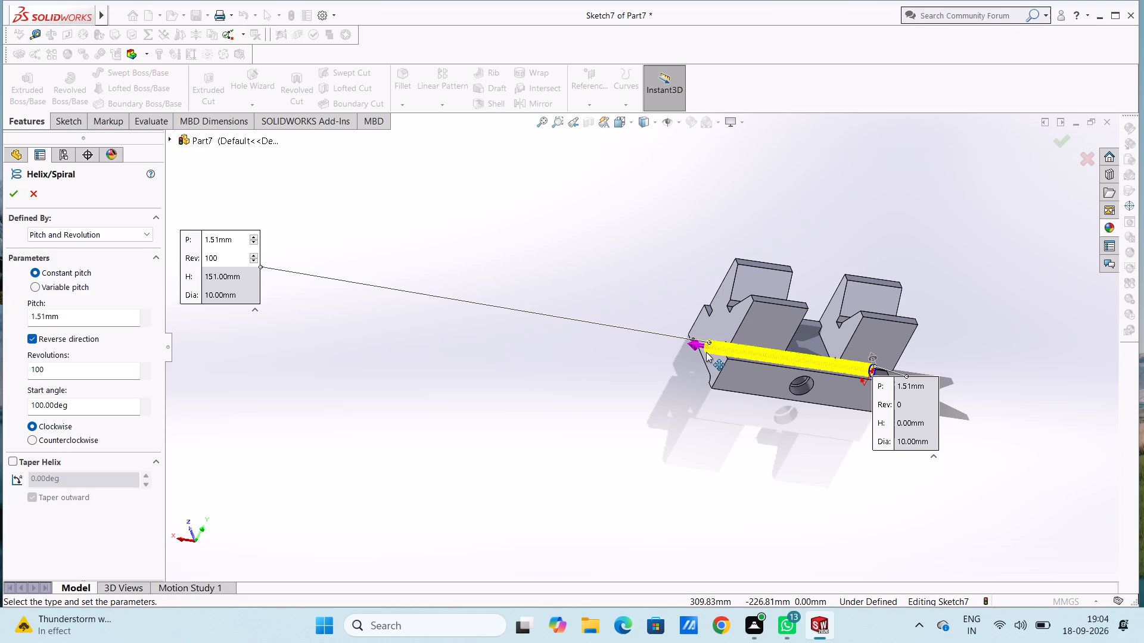
{"action": "left_click_drag", "start_coordinate": [706, 352], "coordinate": [707, 352]}
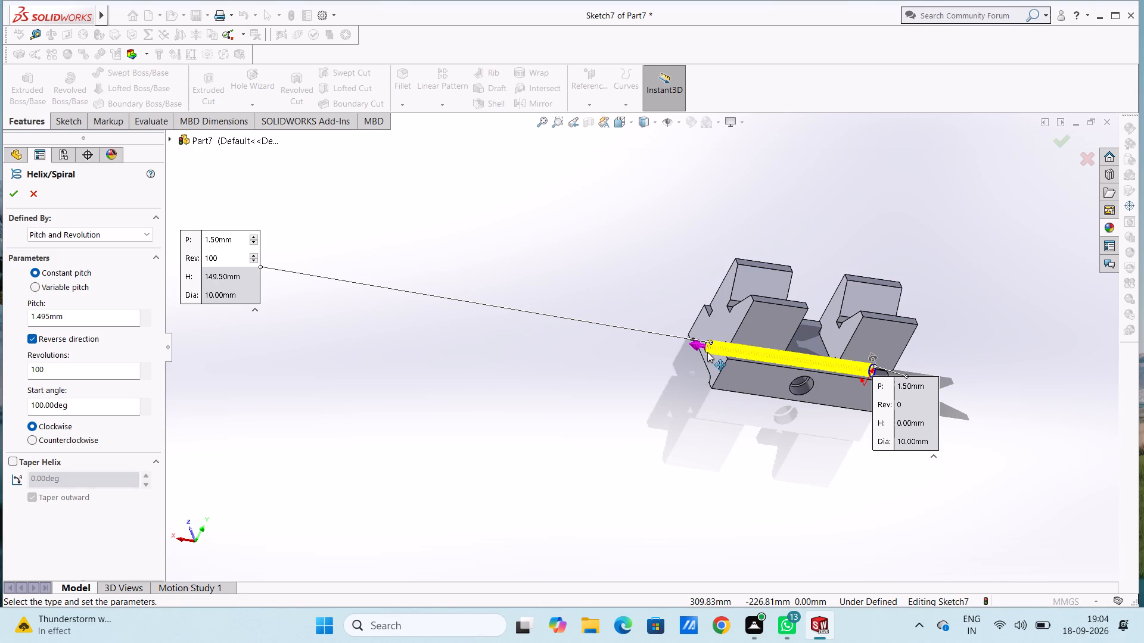
{"action": "left_click_drag", "start_coordinate": [707, 352], "coordinate": [707, 352]}
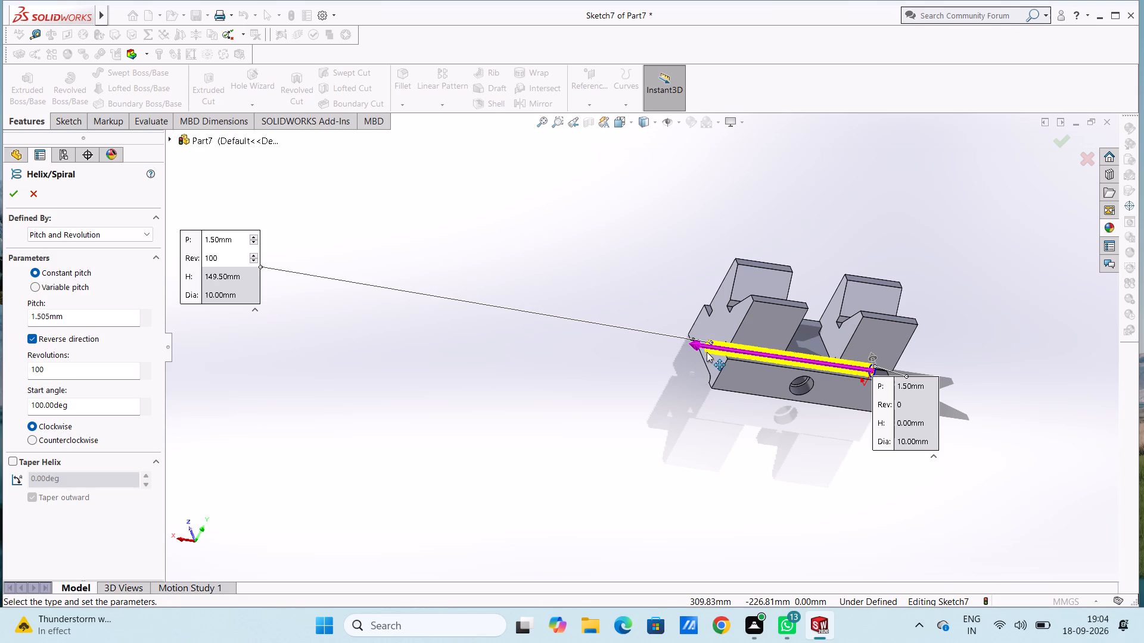
{"action": "left_click_drag", "start_coordinate": [707, 352], "coordinate": [707, 351]}
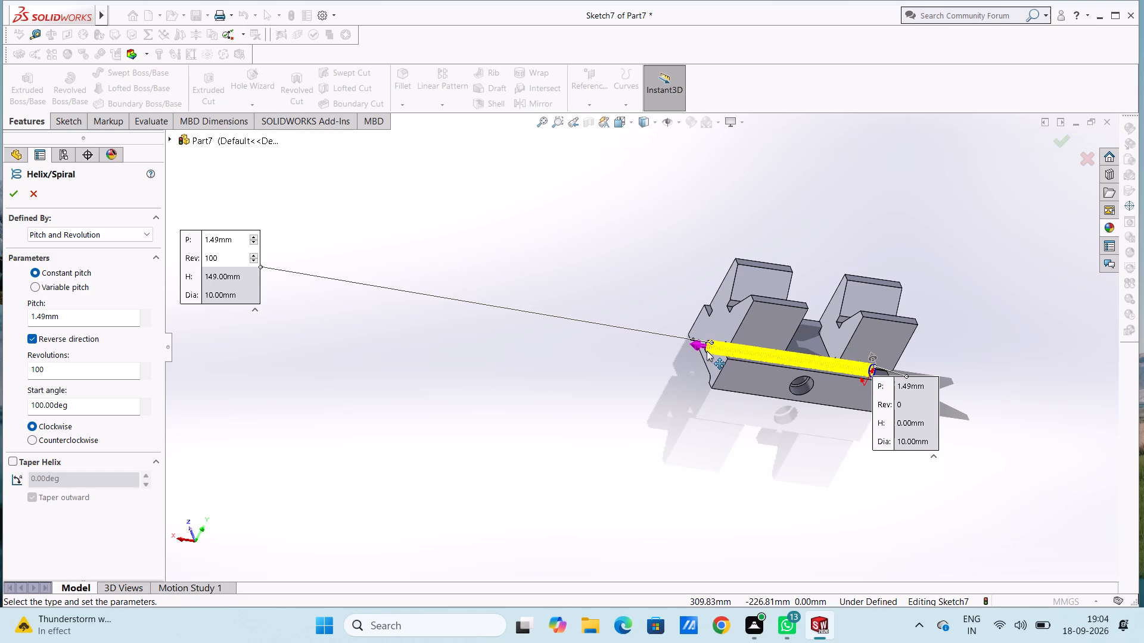
{"action": "left_click_drag", "start_coordinate": [707, 351], "coordinate": [707, 351]}
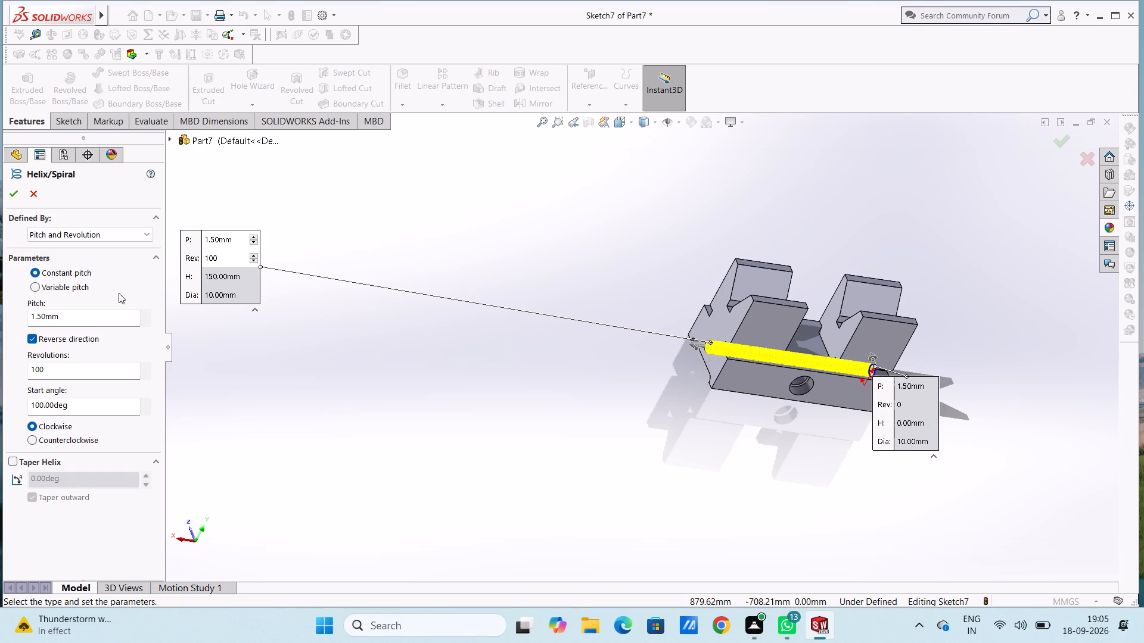
{"action": "left_click", "coordinate": [12, 197]}
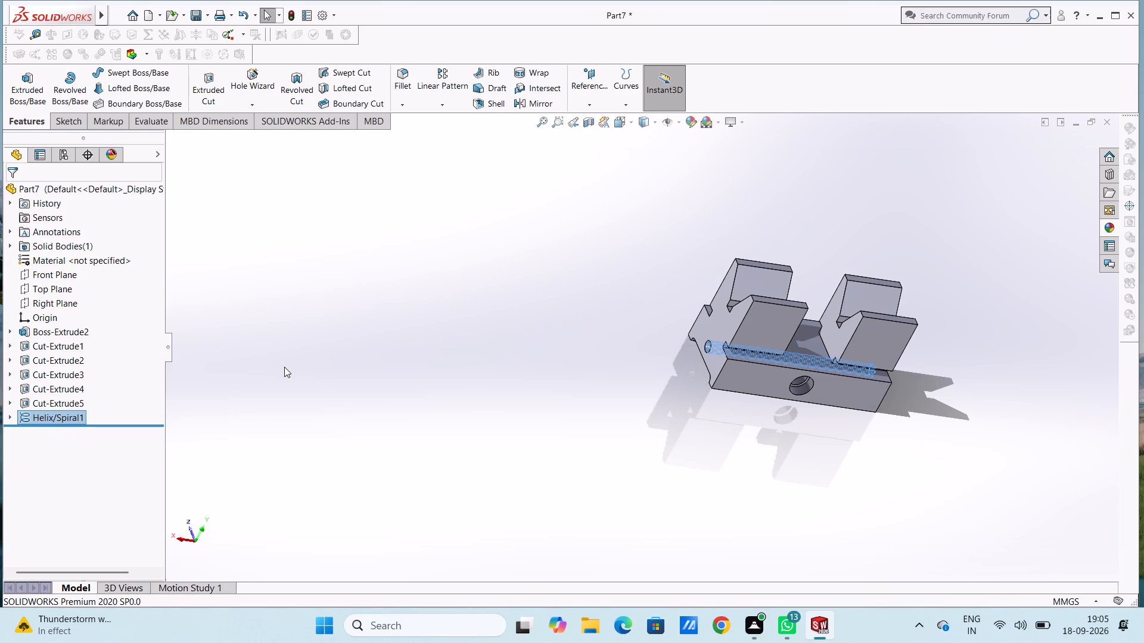
Examine the finished helix along the lengthwise hole and inspect the V-block from the end, side and underside.
{"action": "middle_click_drag", "start_coordinate": [357, 382], "coordinate": [245, 298]}
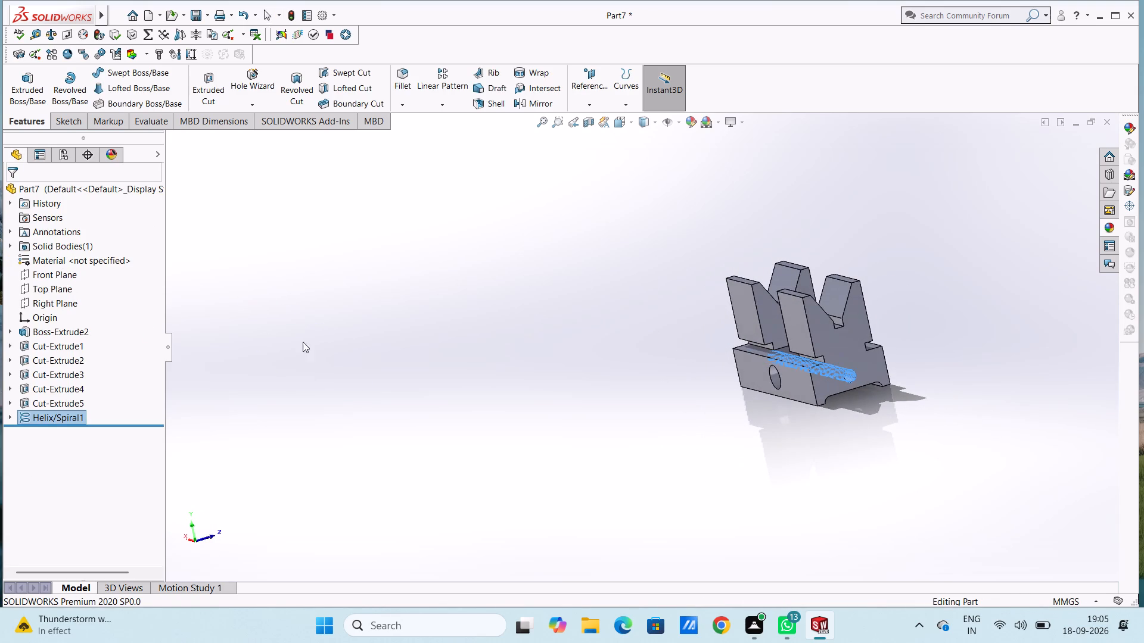
{"action": "left_click", "coordinate": [436, 352]}
{"action": "middle_click_drag", "start_coordinate": [459, 352], "coordinate": [442, 336]}
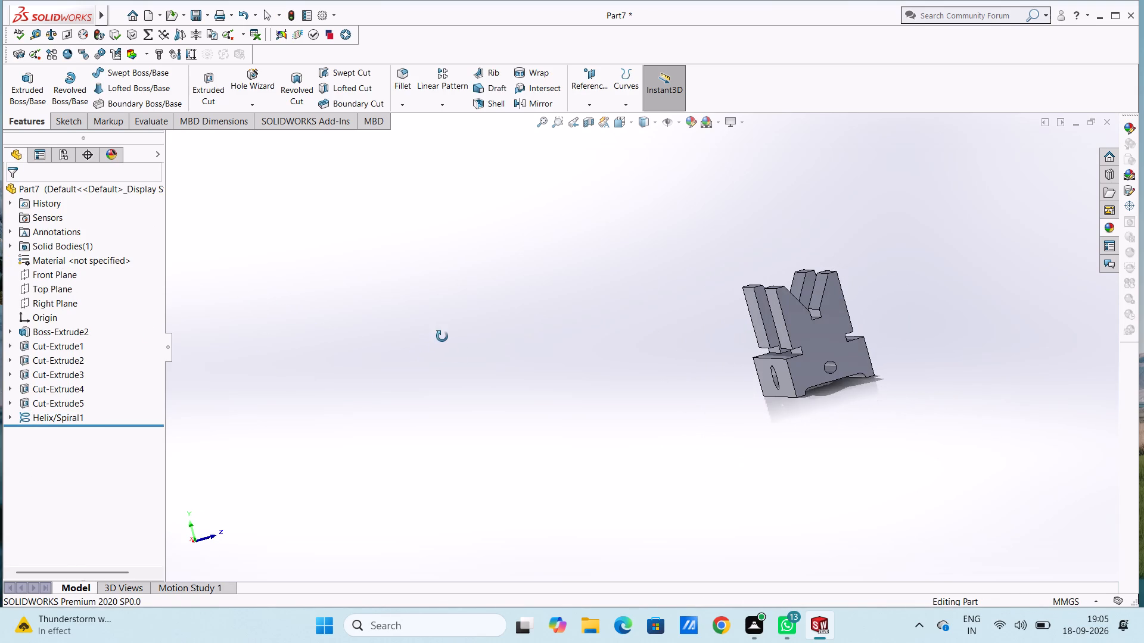
{"action": "middle_click_drag", "start_coordinate": [442, 336], "coordinate": [443, 336]}
{"action": "scroll", "coordinate": [817, 345], "scroll_direction": "down", "scroll_amount": 9}
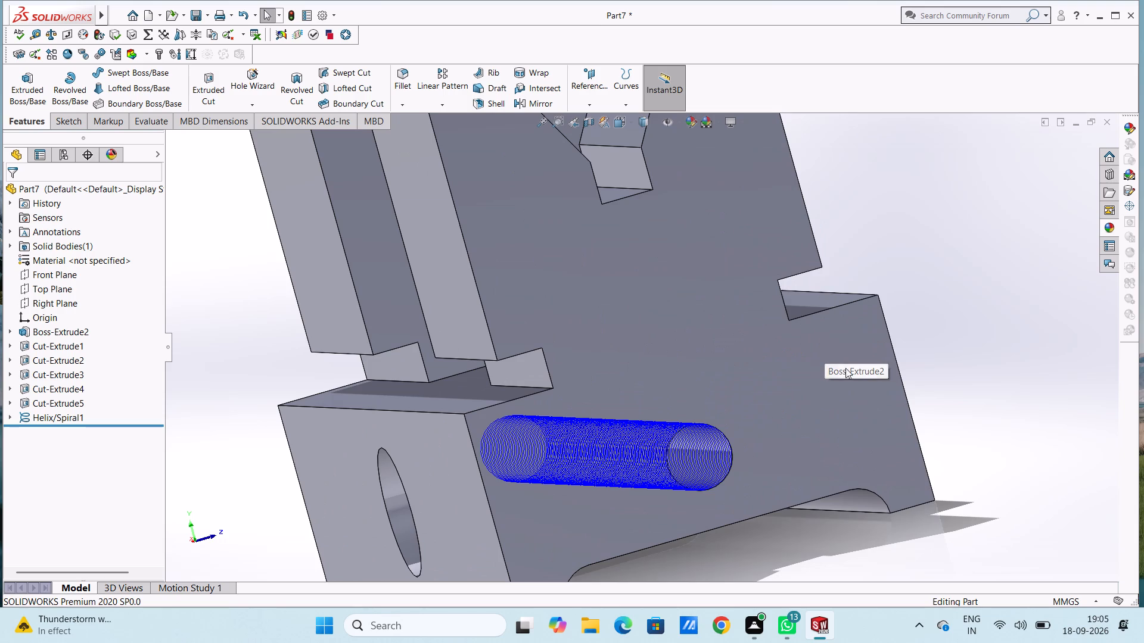
{"action": "left_click", "coordinate": [948, 293]}
{"action": "middle_click_drag", "start_coordinate": [928, 320], "coordinate": [919, 321]}
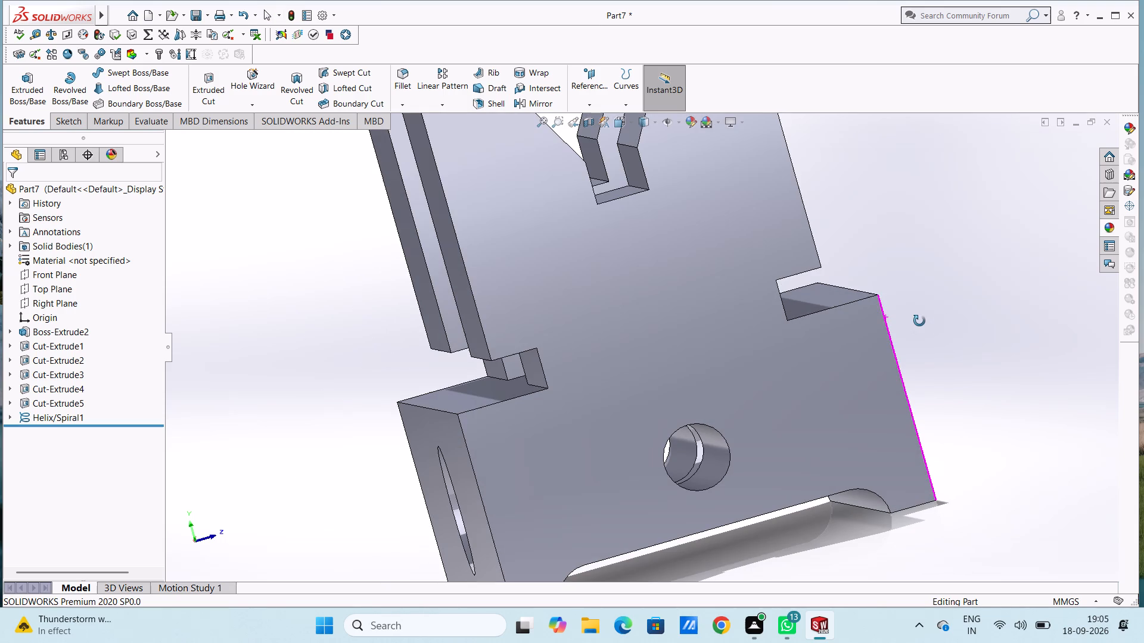
{"action": "middle_click_drag", "start_coordinate": [919, 321], "coordinate": [937, 311]}
{"action": "left_click", "coordinate": [707, 448]}
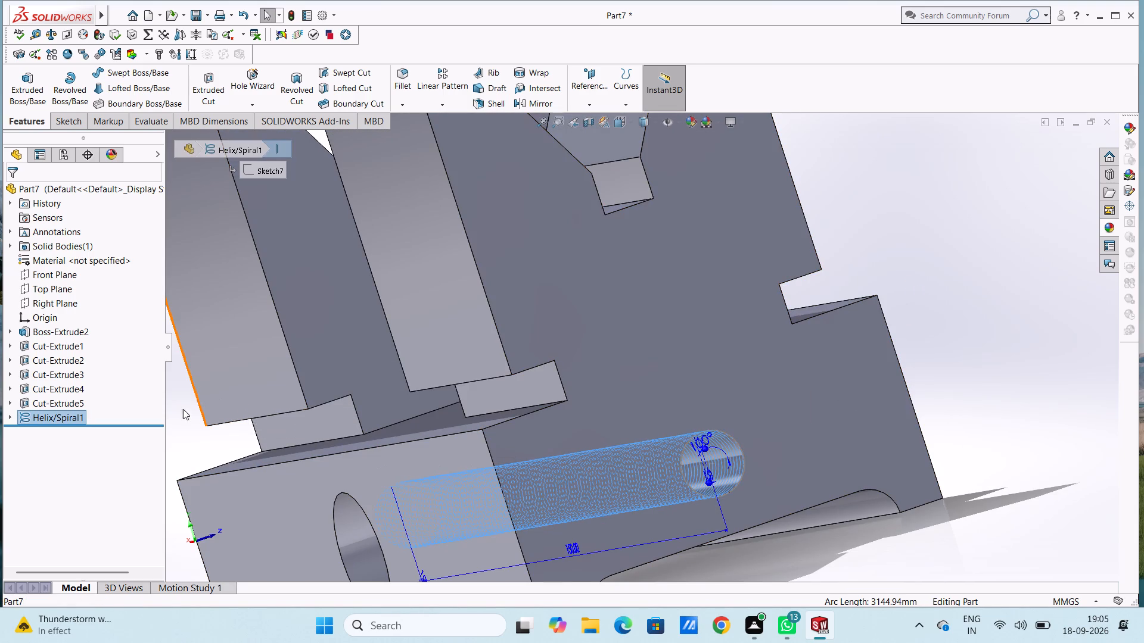
{"action": "left_click", "coordinate": [198, 429]}
{"action": "scroll", "coordinate": [198, 429], "scroll_direction": "up", "scroll_amount": 2}
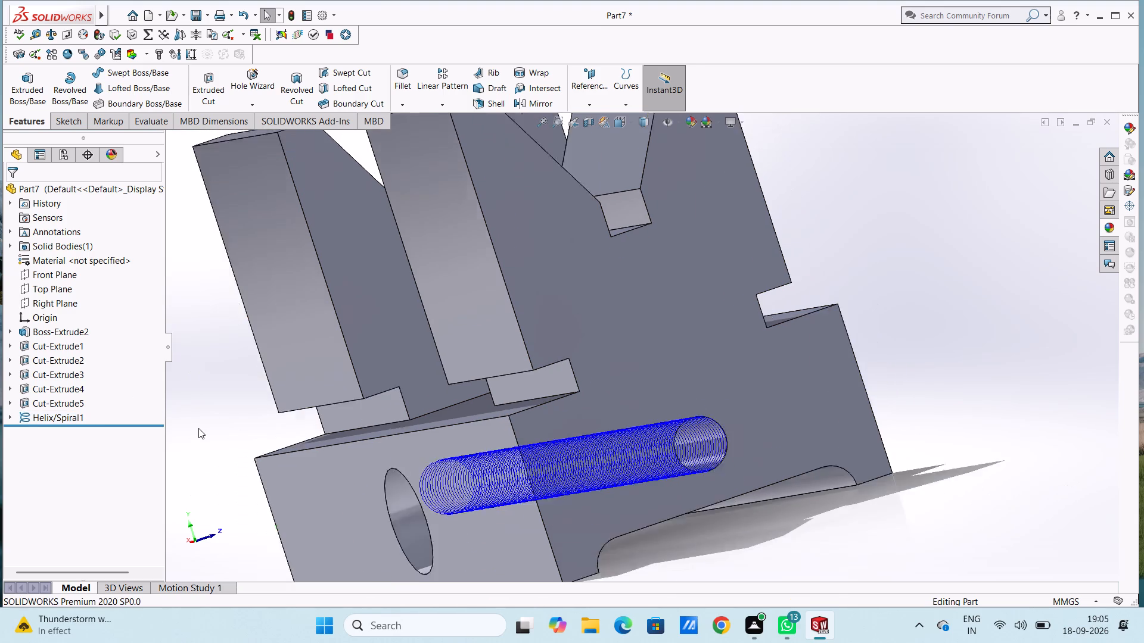
{"action": "scroll", "coordinate": [198, 428], "scroll_direction": "up", "scroll_amount": 2}
{"action": "middle_click_drag", "start_coordinate": [292, 363], "coordinate": [280, 368]}
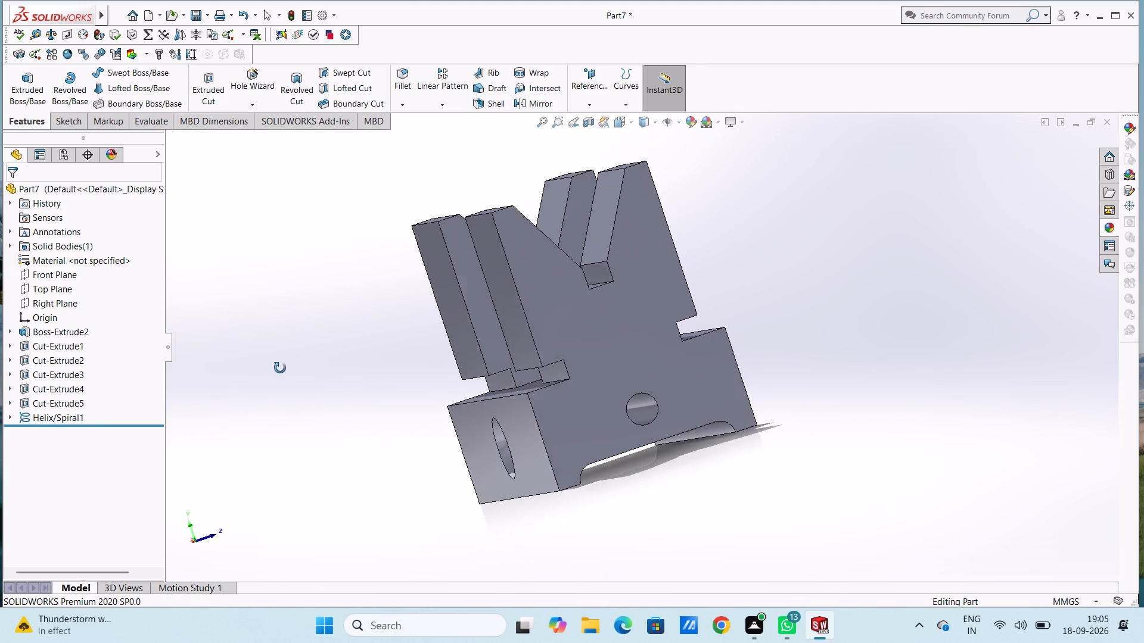
{"action": "middle_click_drag", "start_coordinate": [280, 368], "coordinate": [278, 369]}
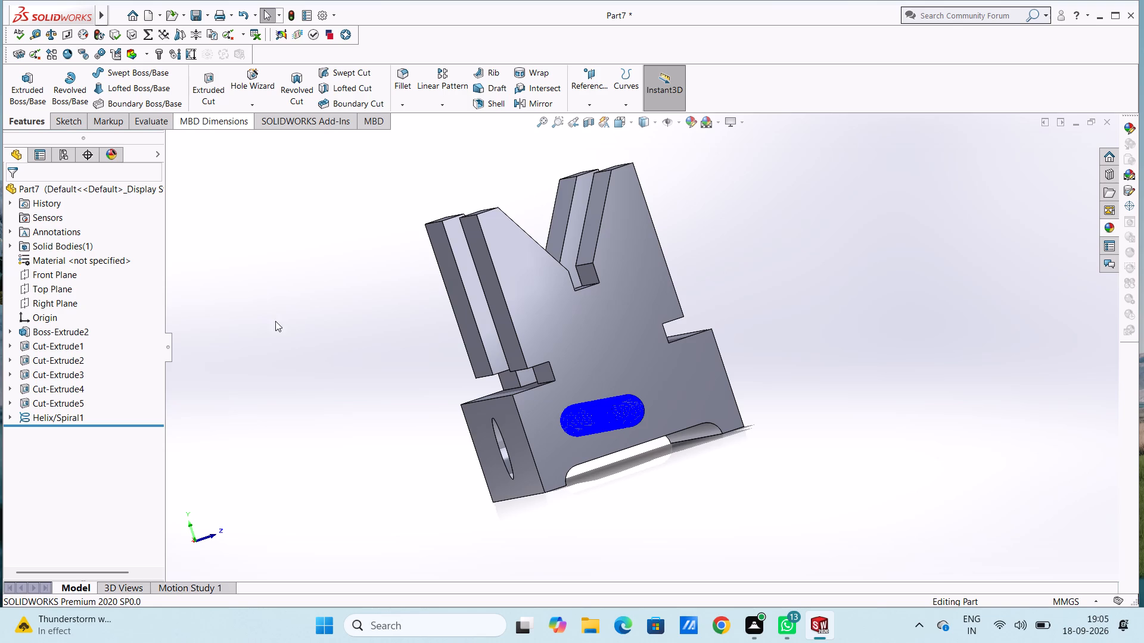
{"action": "left_click", "coordinate": [367, 288]}
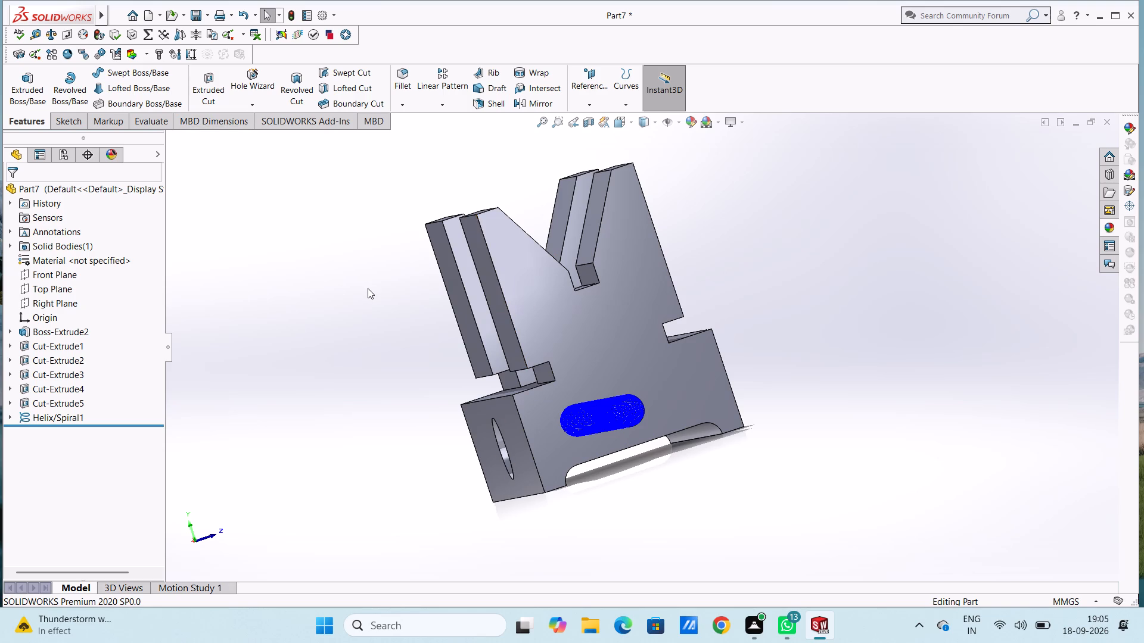
{"action": "middle_click_drag", "start_coordinate": [368, 288], "coordinate": [561, 445]}
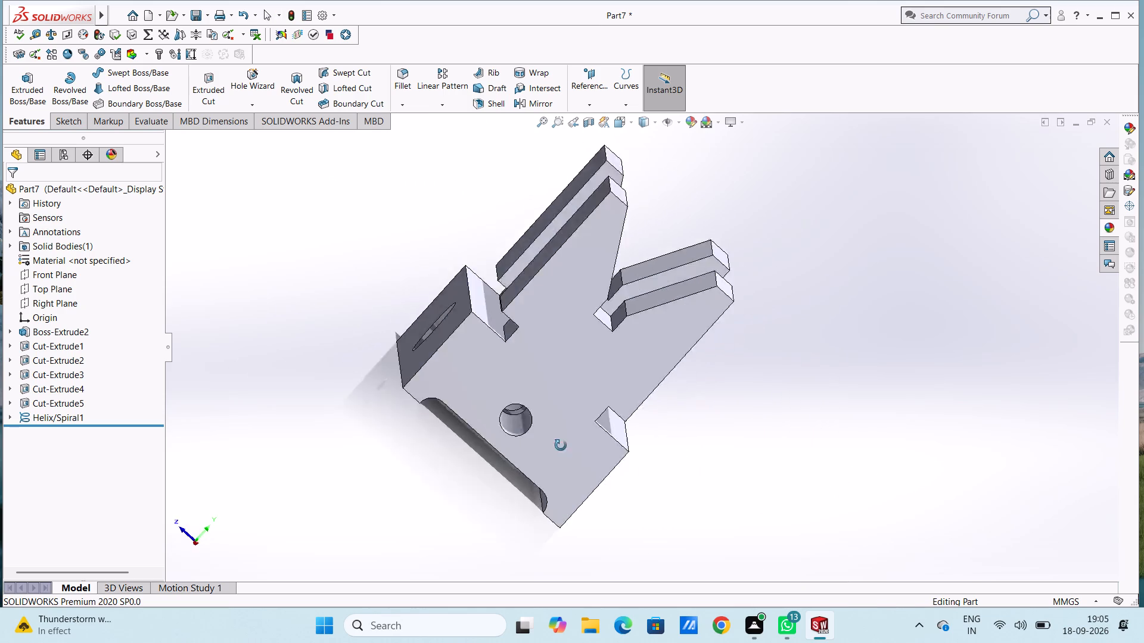
{"action": "middle_click_drag", "start_coordinate": [561, 445], "coordinate": [338, 251]}
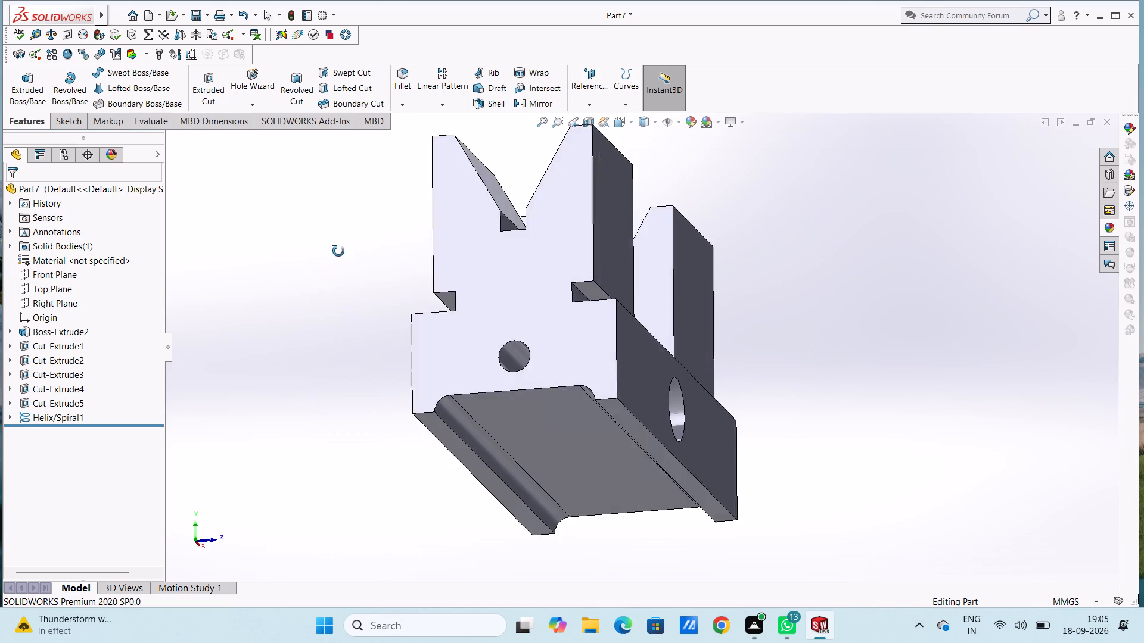
{"action": "middle_click_drag", "start_coordinate": [338, 251], "coordinate": [353, 312]}
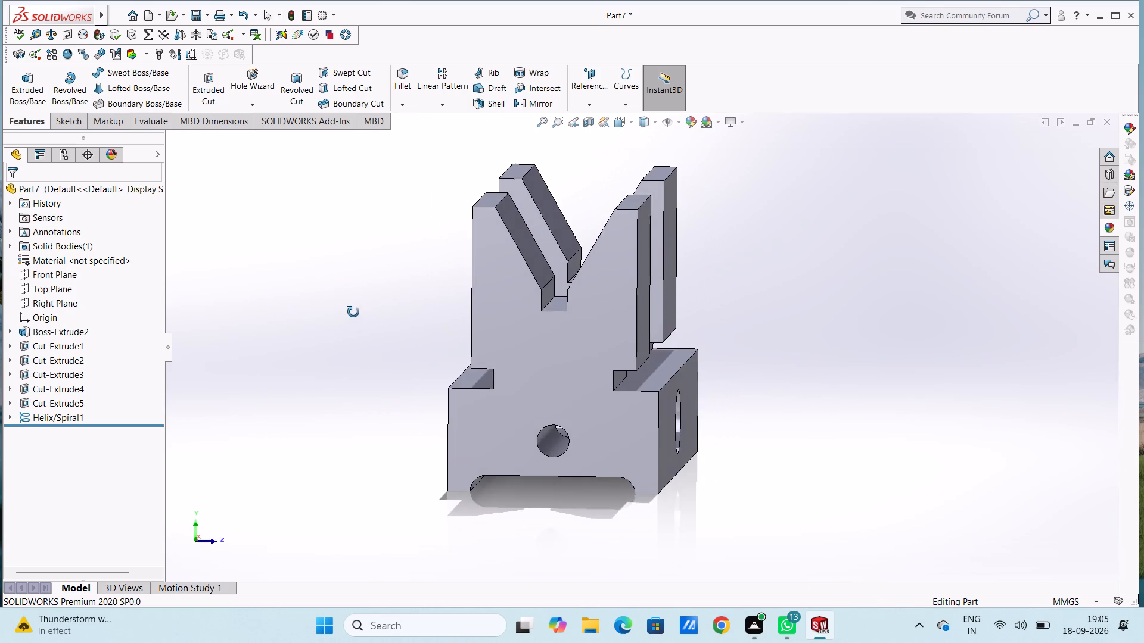
Undo the helix feature running along the block's lengthwise hole.
{"action": "middle_click_drag", "start_coordinate": [353, 312], "coordinate": [374, 321]}
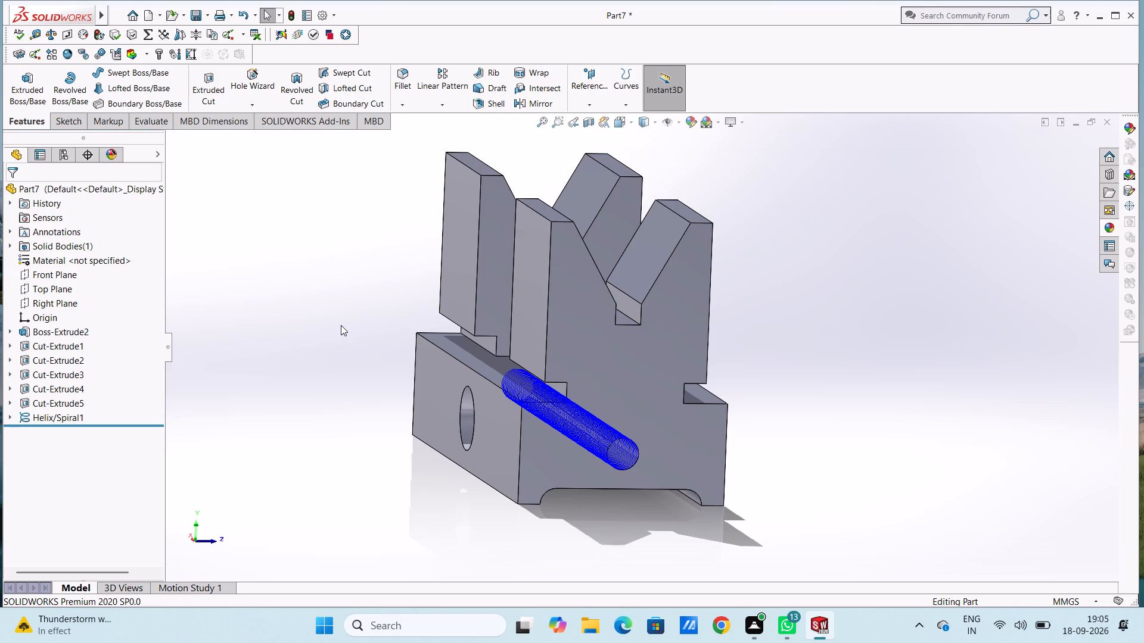
{"action": "key", "text": "Escape"}
{"action": "key", "text": "Escape"}
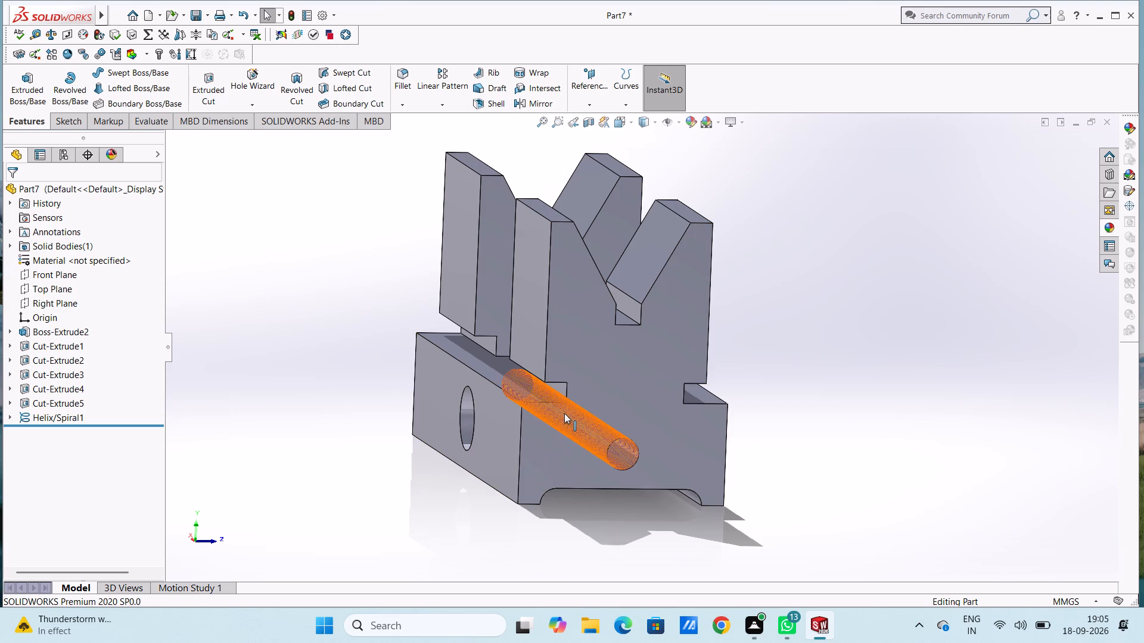
{"action": "left_click", "coordinate": [586, 427]}
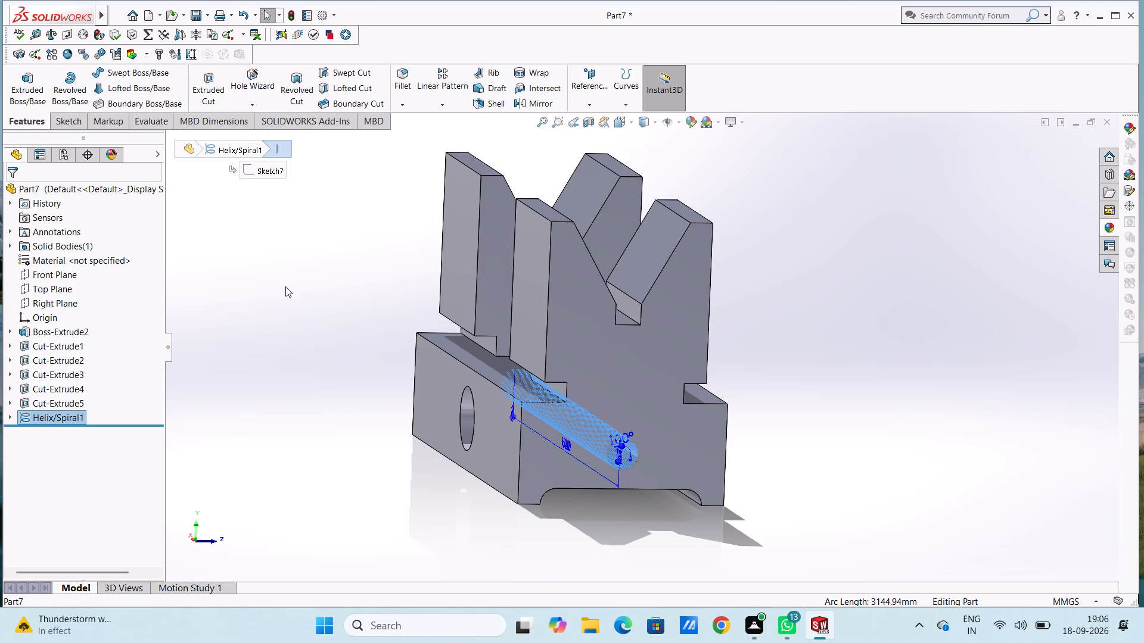
{"action": "key", "text": "Escape"}
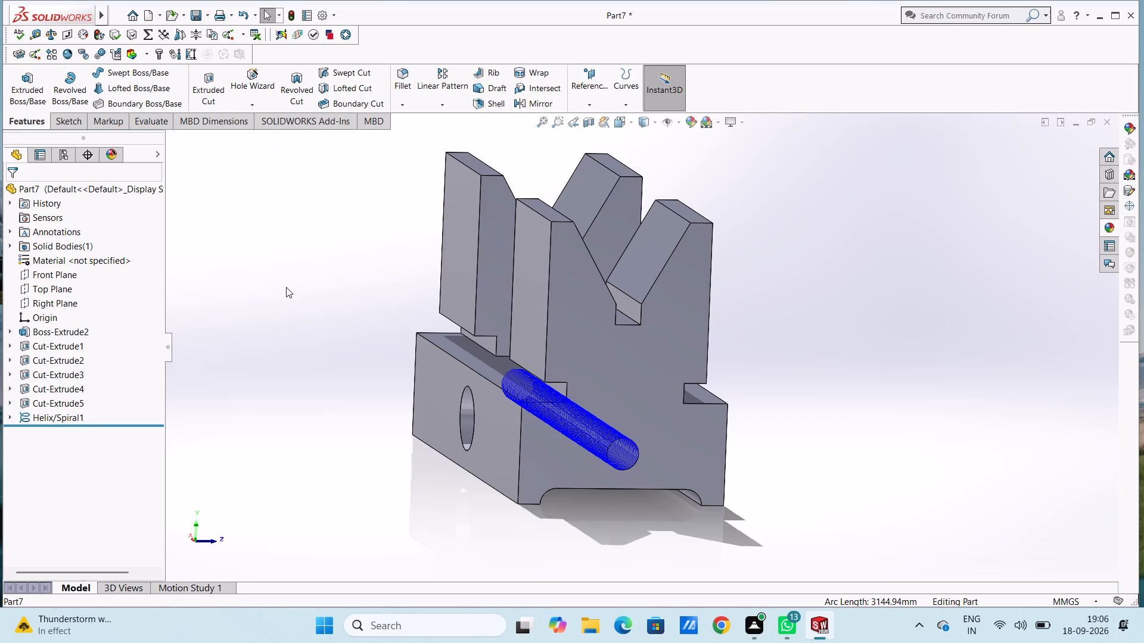
{"action": "key", "text": "ctrl+z"}
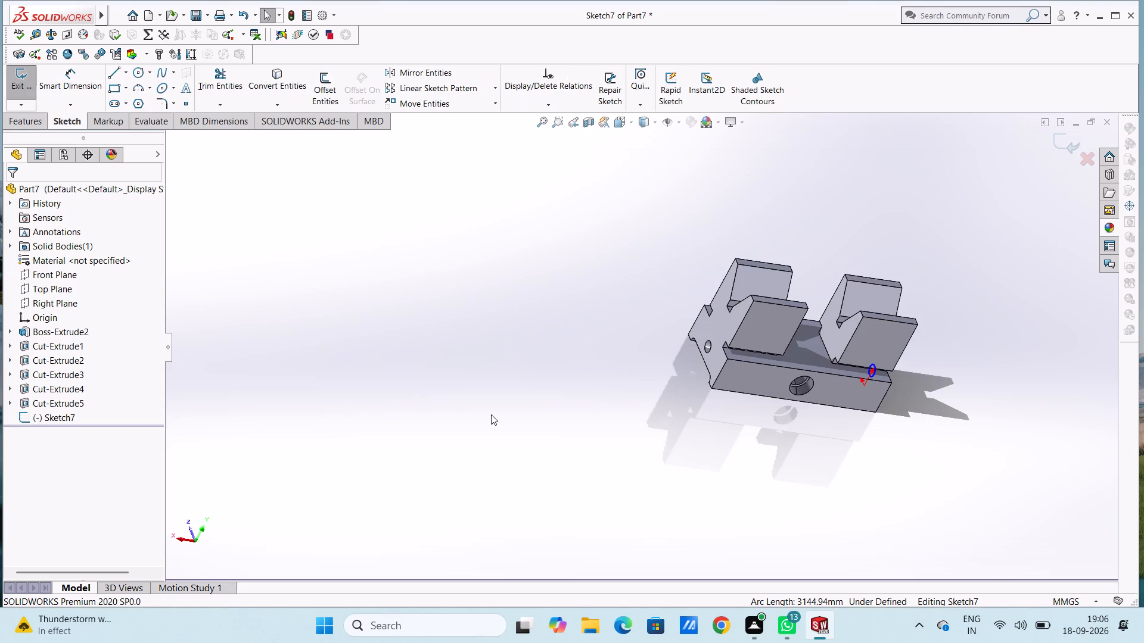
Undo the helix's base circle and the remaining empty sketch on the block's end face.
{"action": "middle_click_drag", "start_coordinate": [491, 414], "coordinate": [394, 356]}
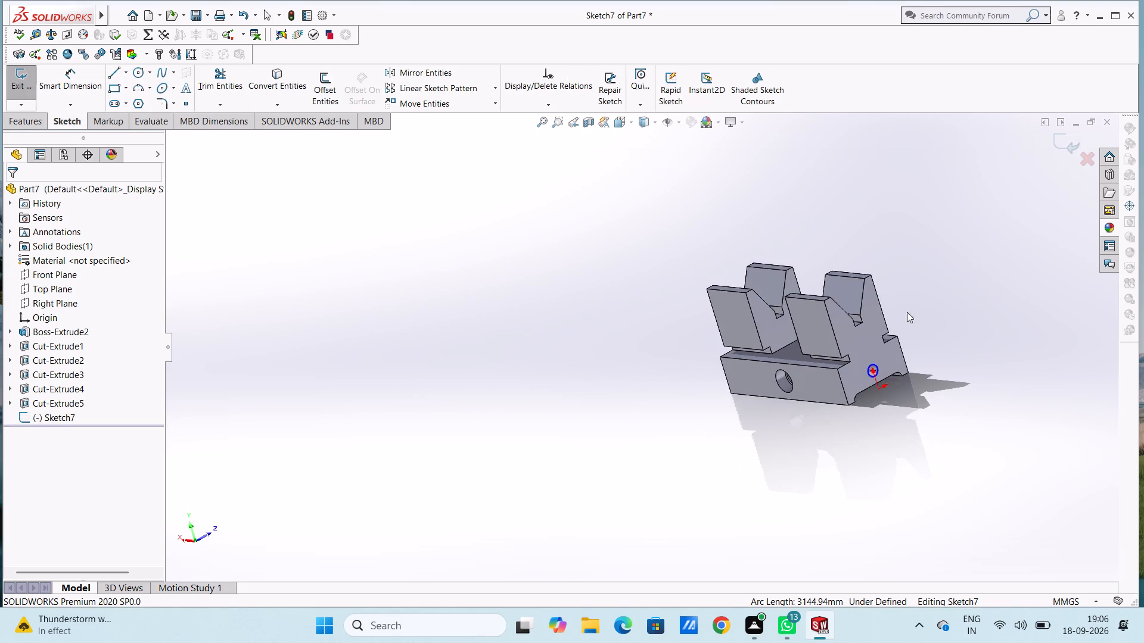
{"action": "scroll", "coordinate": [854, 326], "scroll_direction": "down", "scroll_amount": 5}
{"action": "middle_click_drag", "start_coordinate": [882, 367], "coordinate": [836, 383]}
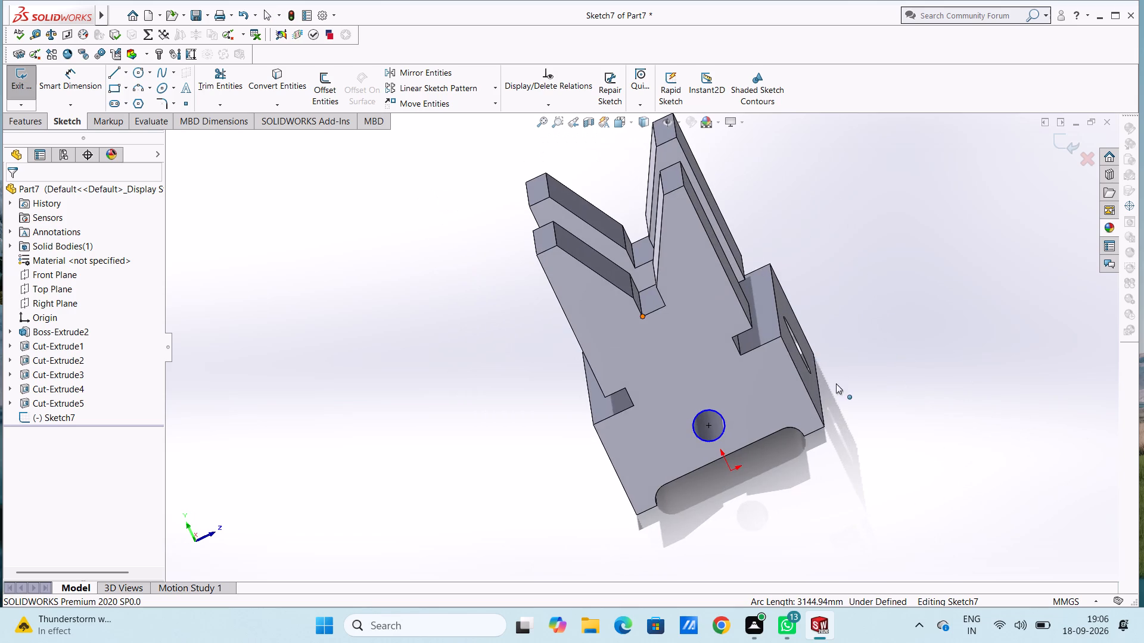
{"action": "scroll", "coordinate": [712, 449], "scroll_direction": "down", "scroll_amount": 6}
{"action": "scroll", "coordinate": [687, 432], "scroll_direction": "up", "scroll_amount": 2}
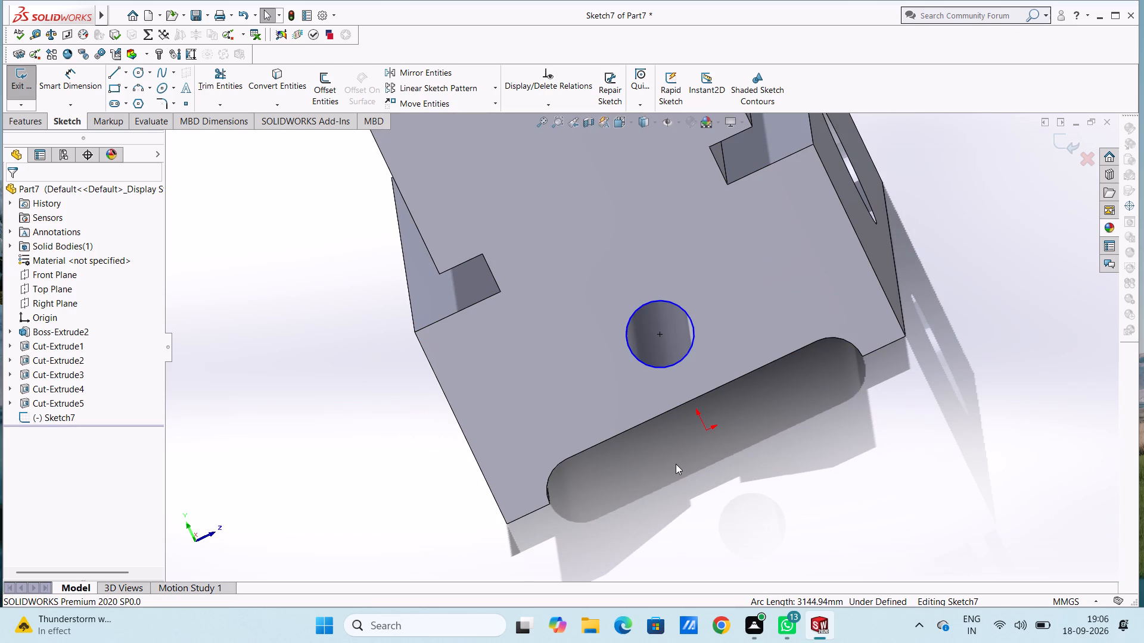
{"action": "key", "text": "ctrl+z"}
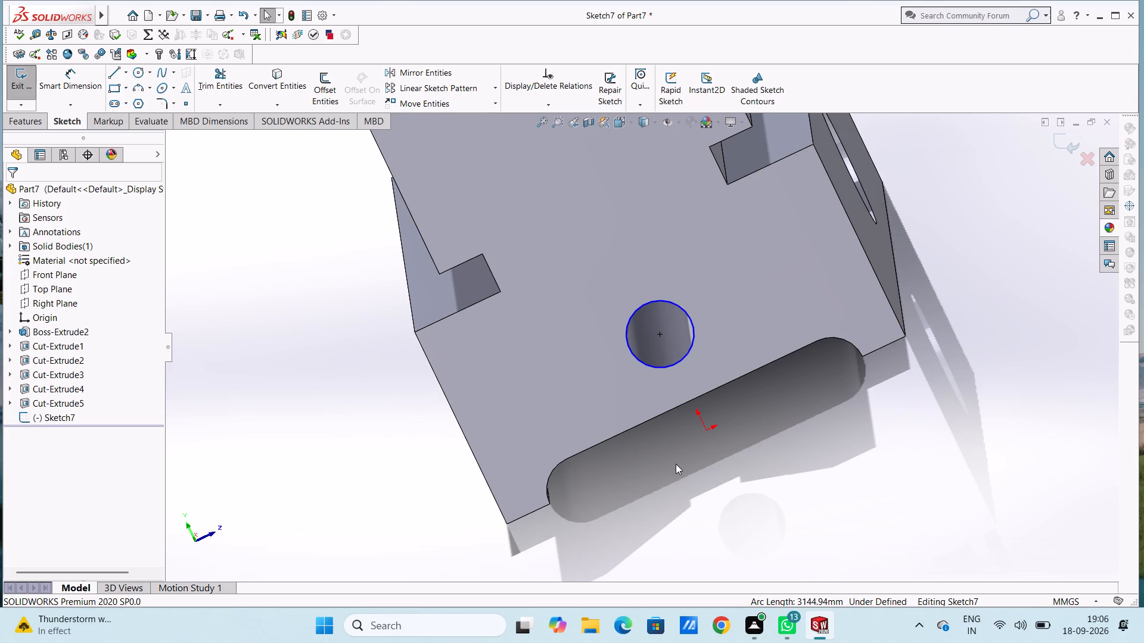
{"action": "key", "text": "ctrl+z"}
{"action": "middle_click", "coordinate": [676, 463]}
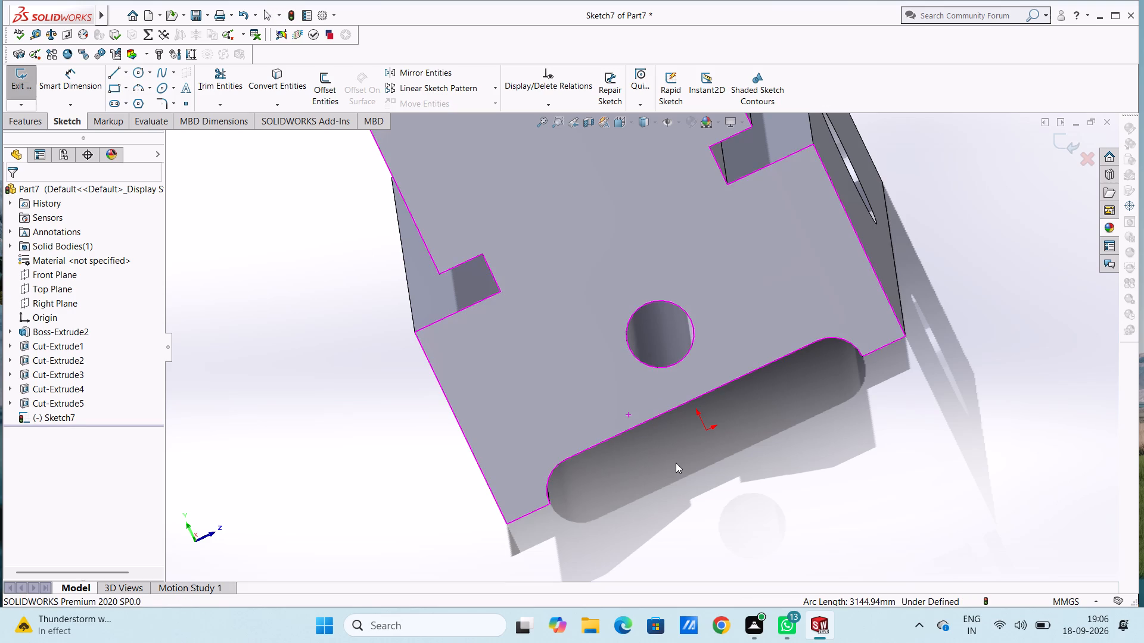
{"action": "middle_click_drag", "start_coordinate": [674, 464], "coordinate": [661, 469]}
{"action": "scroll", "coordinate": [674, 464], "scroll_direction": "up", "scroll_amount": 5}
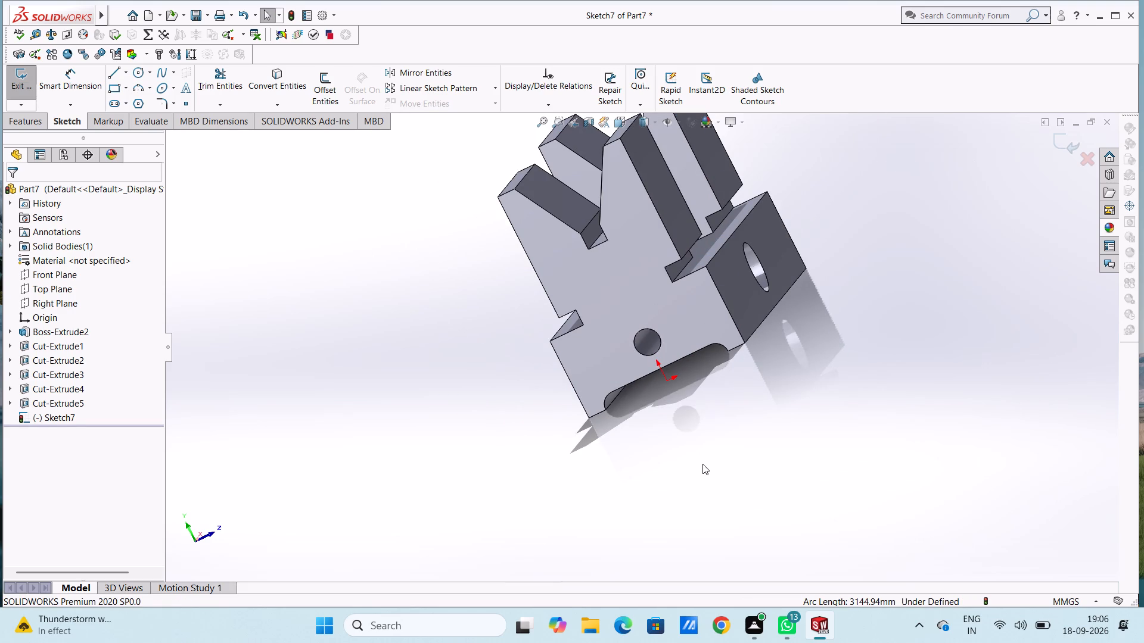
{"action": "key", "text": "ctrl+5"}
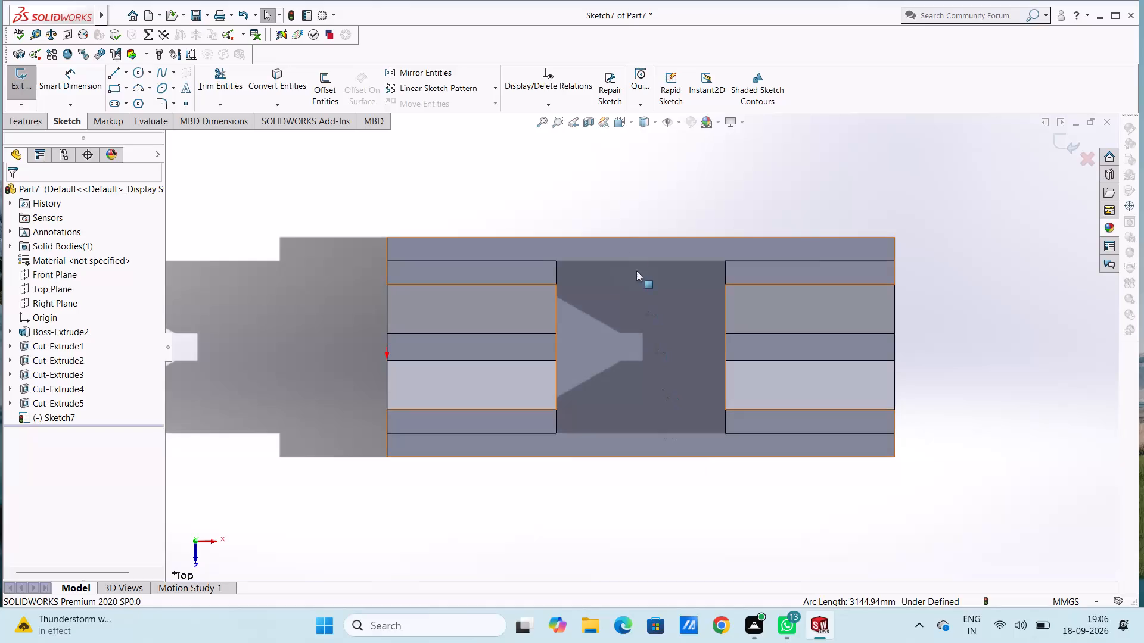
{"action": "left_click", "coordinate": [628, 345]}
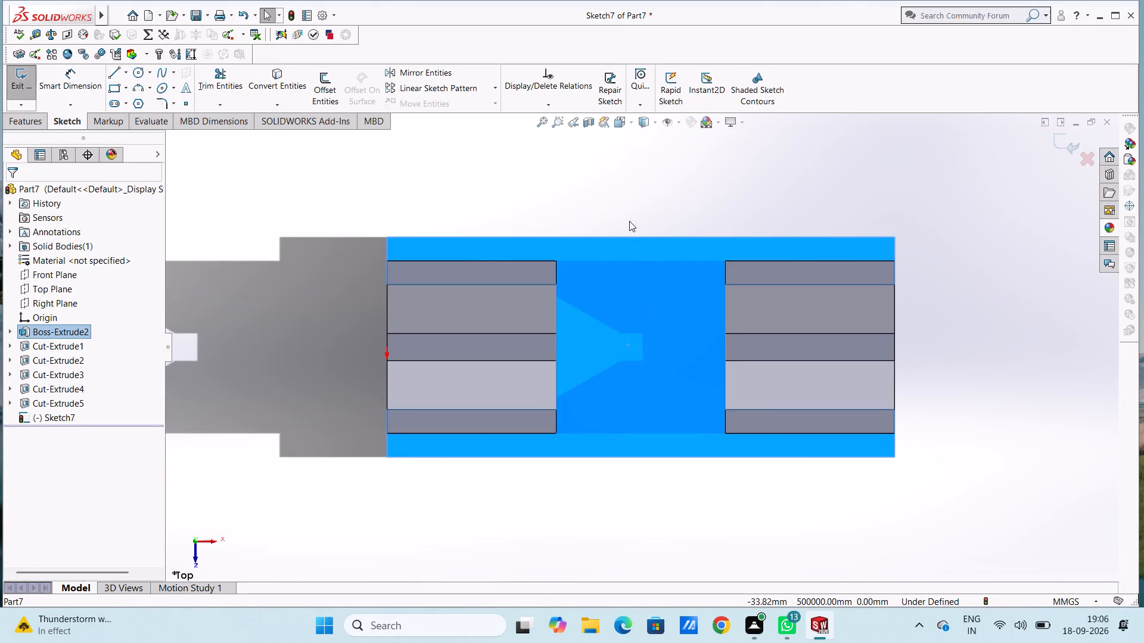
{"action": "left_click", "coordinate": [627, 215]}
{"action": "key", "text": "ctrl+z"}
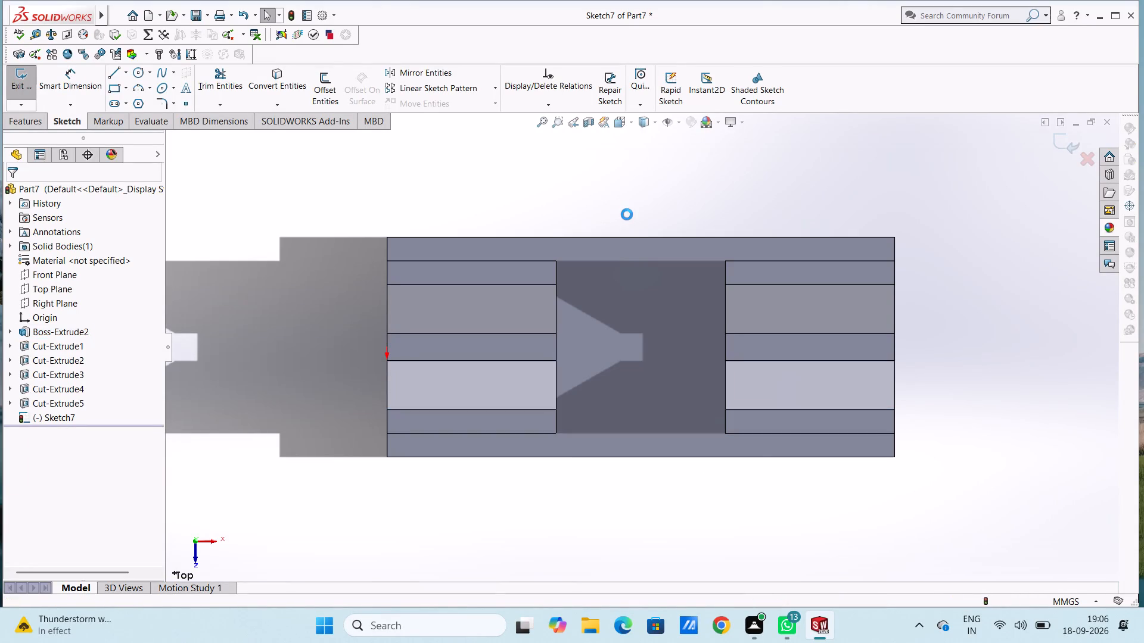
Start a sketch on the block's upper face between the V supports and draw a 15 mm radius circle at its middle.
{"action": "left_click", "coordinate": [614, 332]}
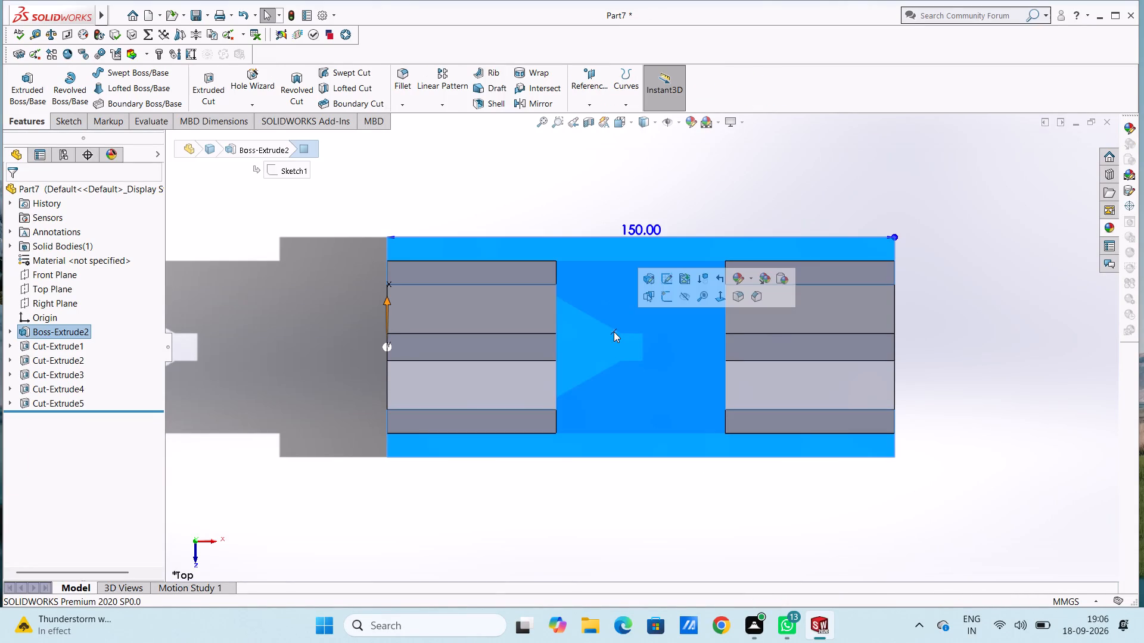
{"action": "left_click", "coordinate": [664, 300]}
{"action": "left_click", "coordinate": [563, 179]}
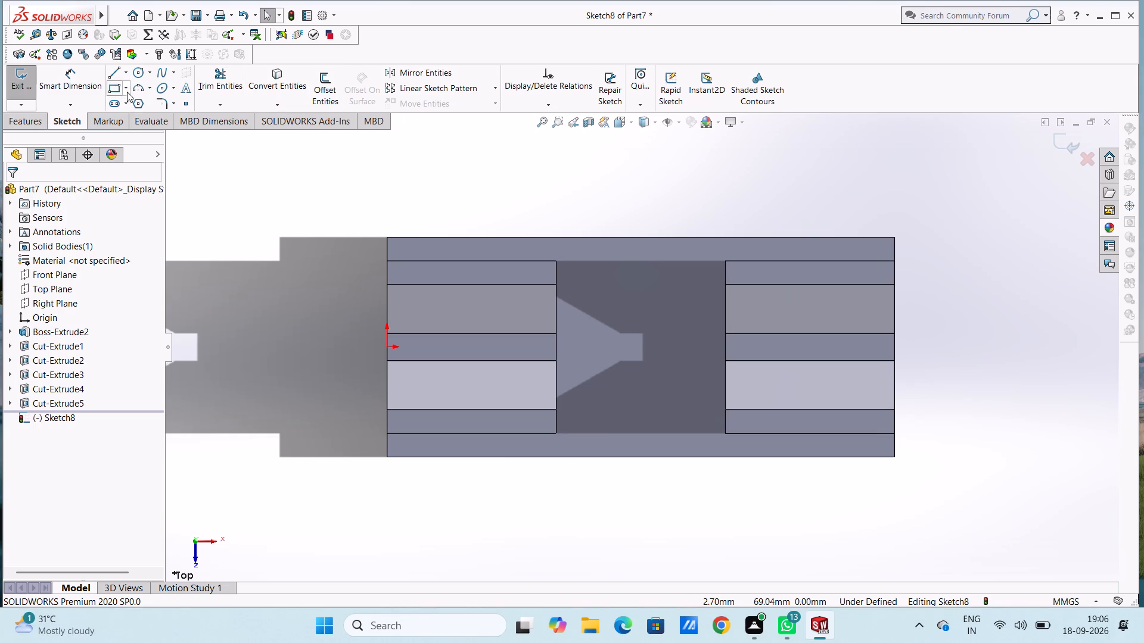
{"action": "left_click", "coordinate": [136, 76]}
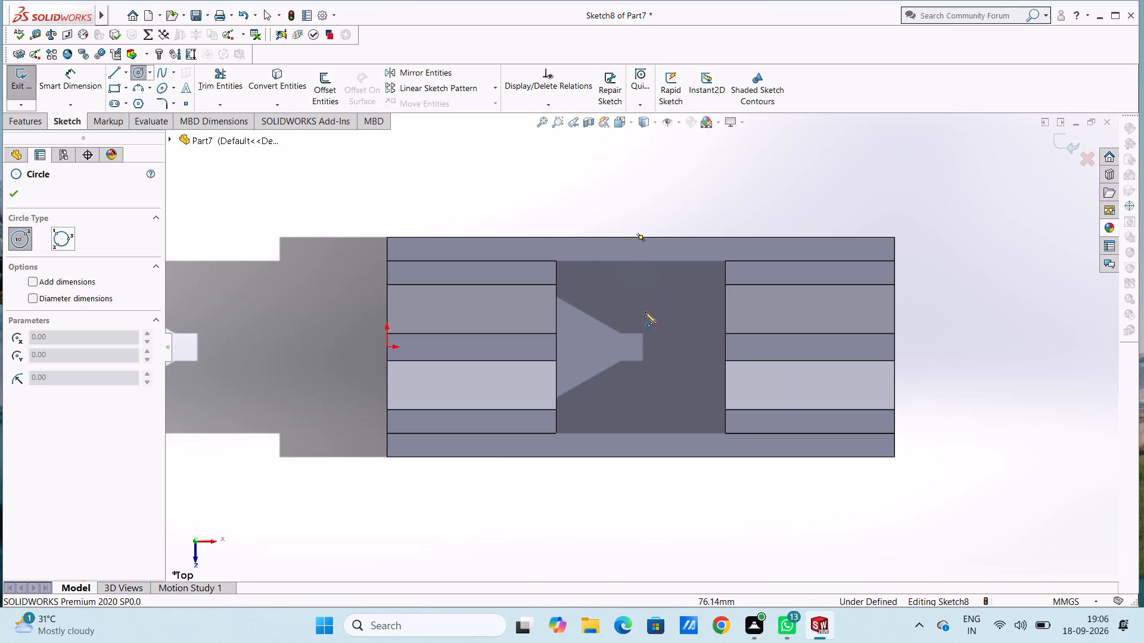
{"action": "left_click", "coordinate": [640, 347]}
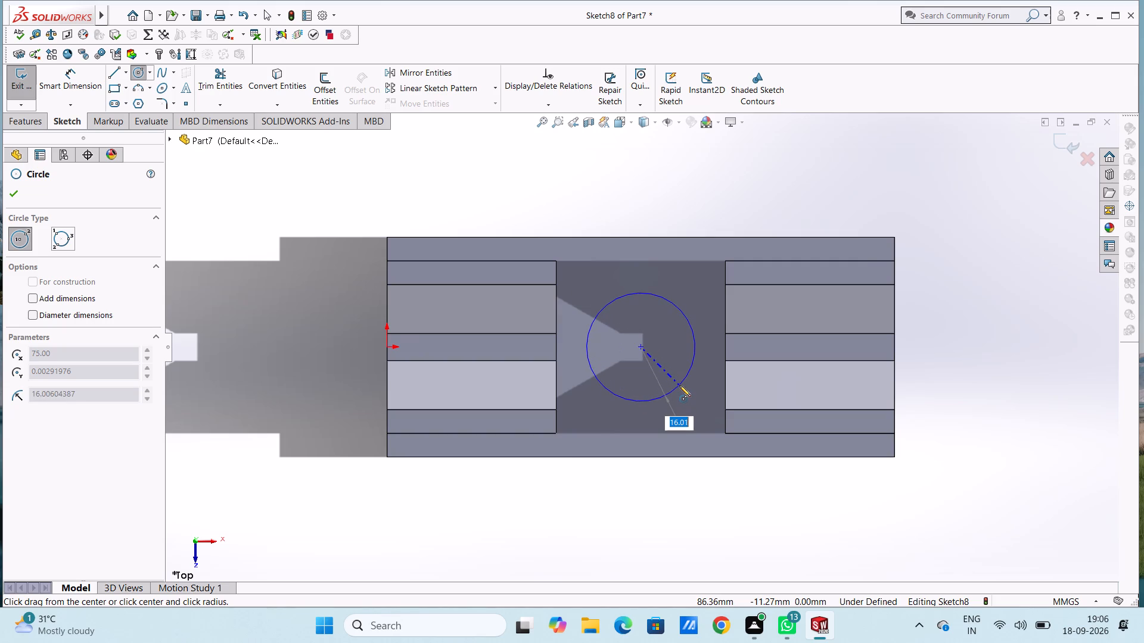
{"action": "type", "text": "15"}
{"action": "key", "text": "Return"}
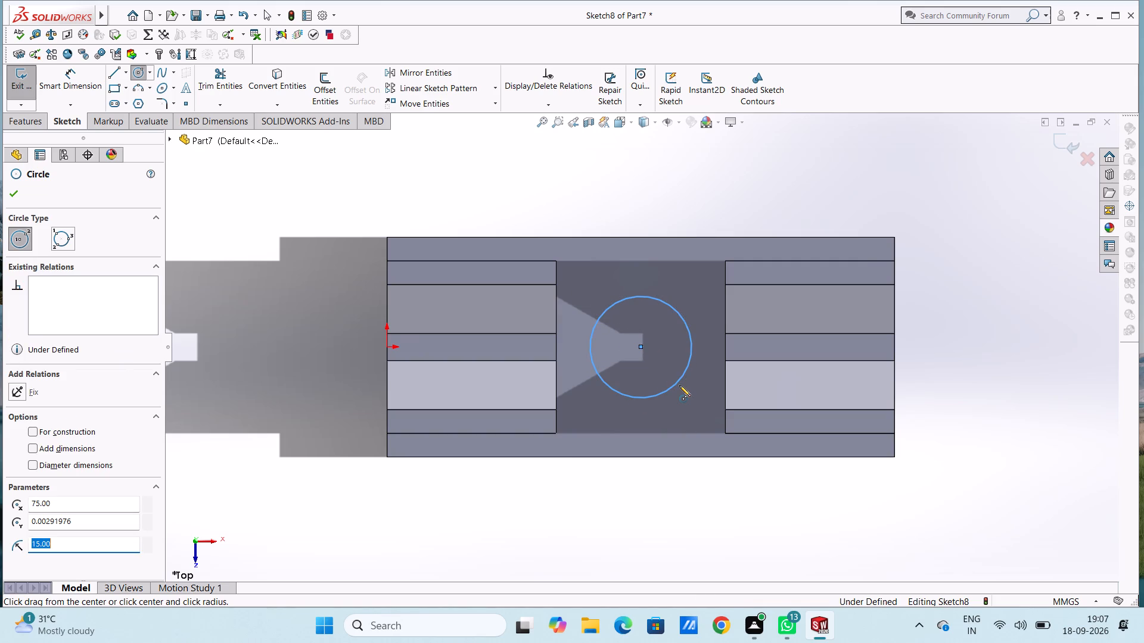
Dimension the circle's diameter as 30 mm.
{"action": "left_click", "coordinate": [67, 80]}
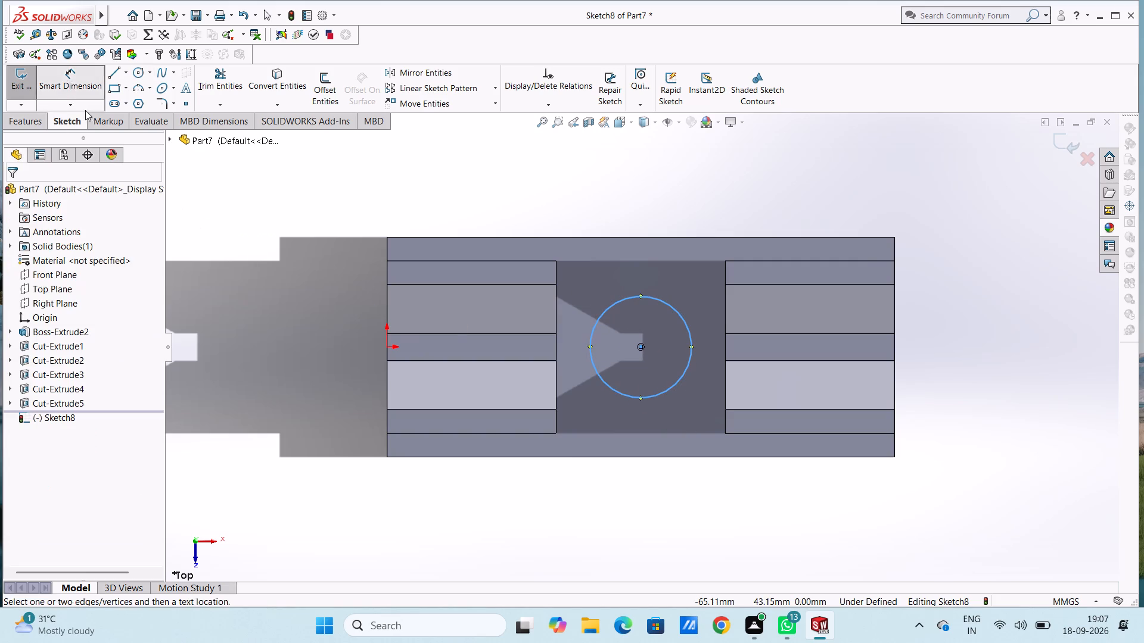
{"action": "left_click", "coordinate": [593, 341]}
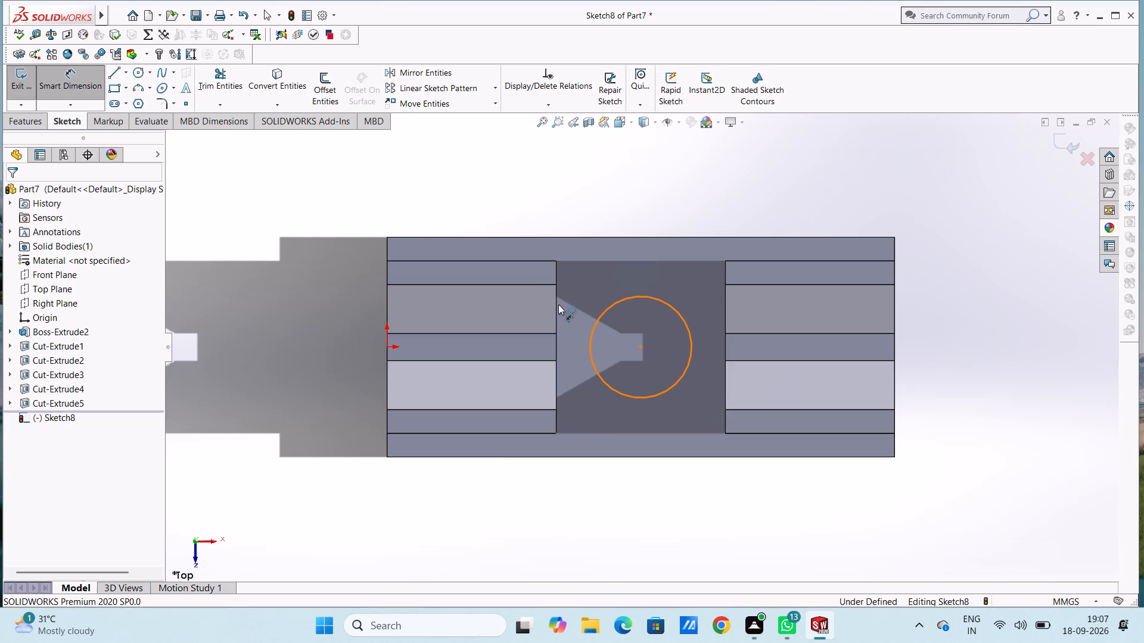
{"action": "left_click", "coordinate": [423, 179]}
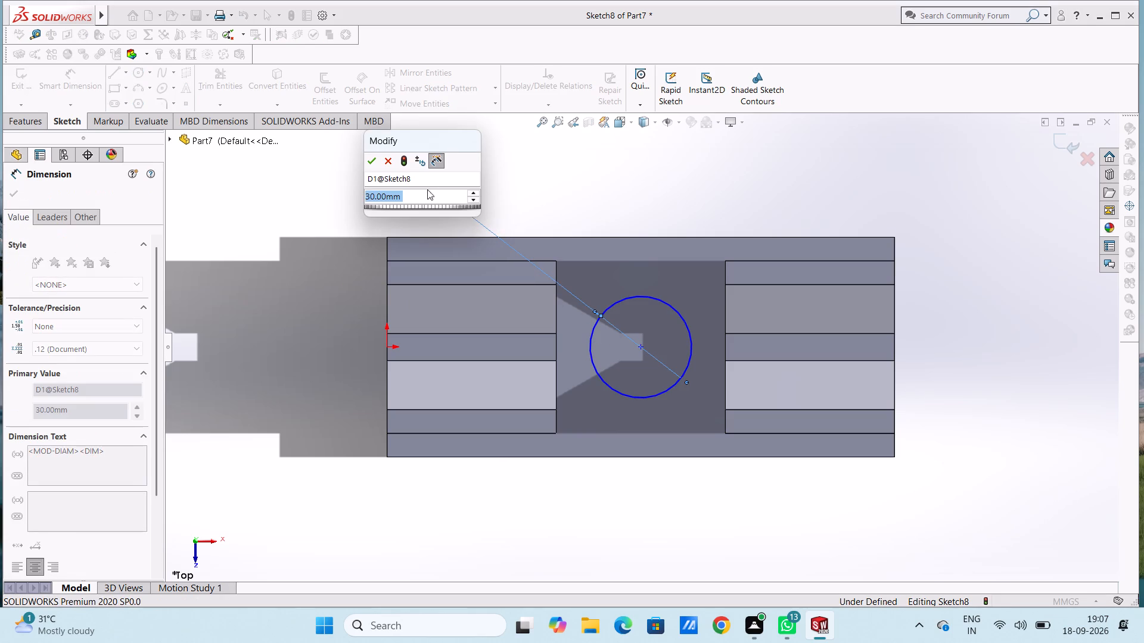
{"action": "left_click", "coordinate": [369, 168]}
{"action": "left_click", "coordinate": [368, 162]}
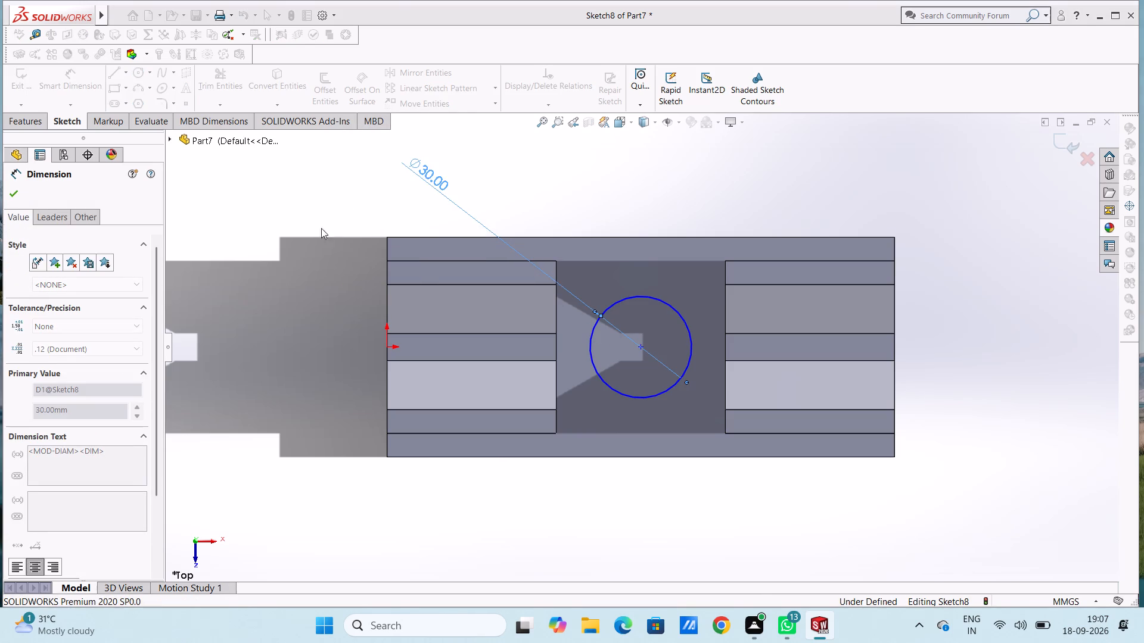
{"action": "left_click", "coordinate": [312, 233]}
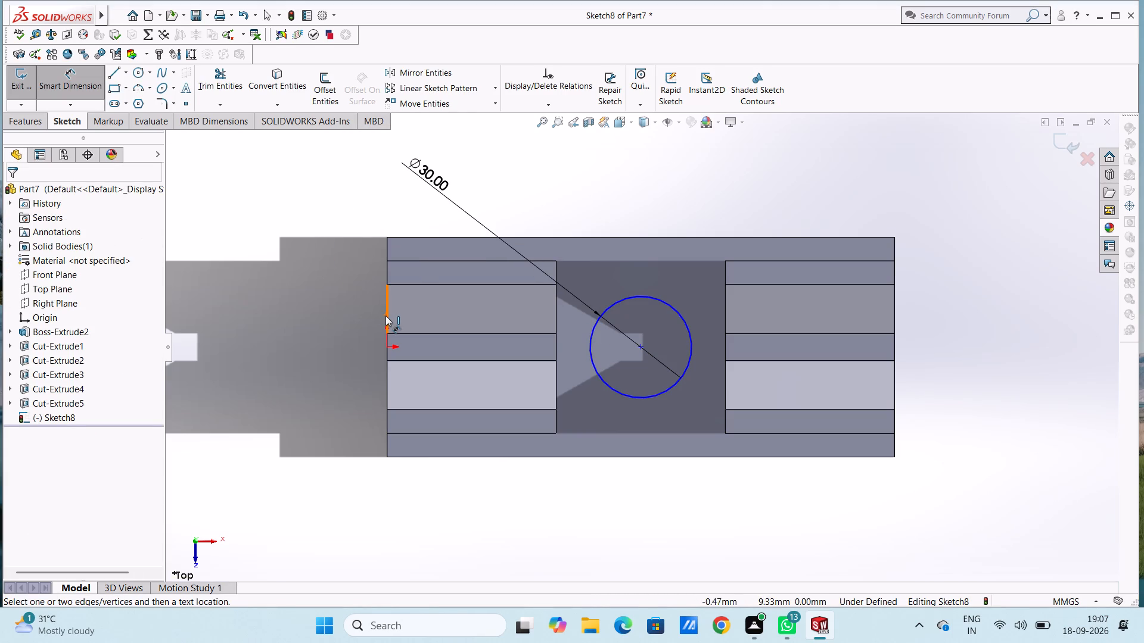
Fix the circle's centre 75 mm from the block's end edge and 32.50 mm from its long side edge.
{"action": "left_click", "coordinate": [386, 316]}
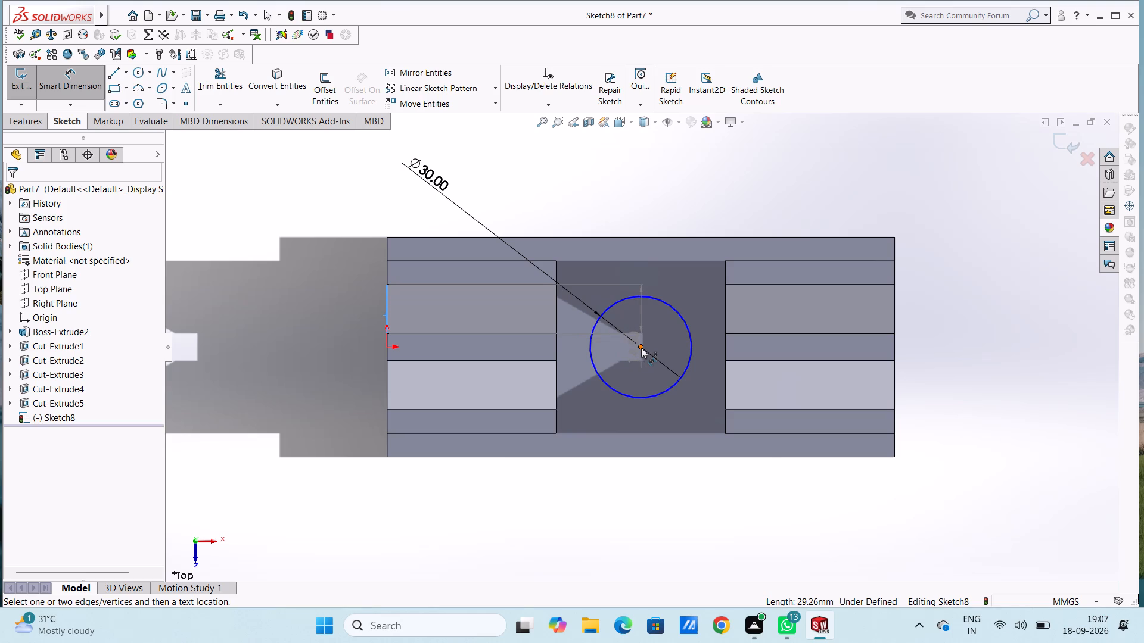
{"action": "left_click", "coordinate": [641, 348]}
{"action": "left_click", "coordinate": [599, 186]}
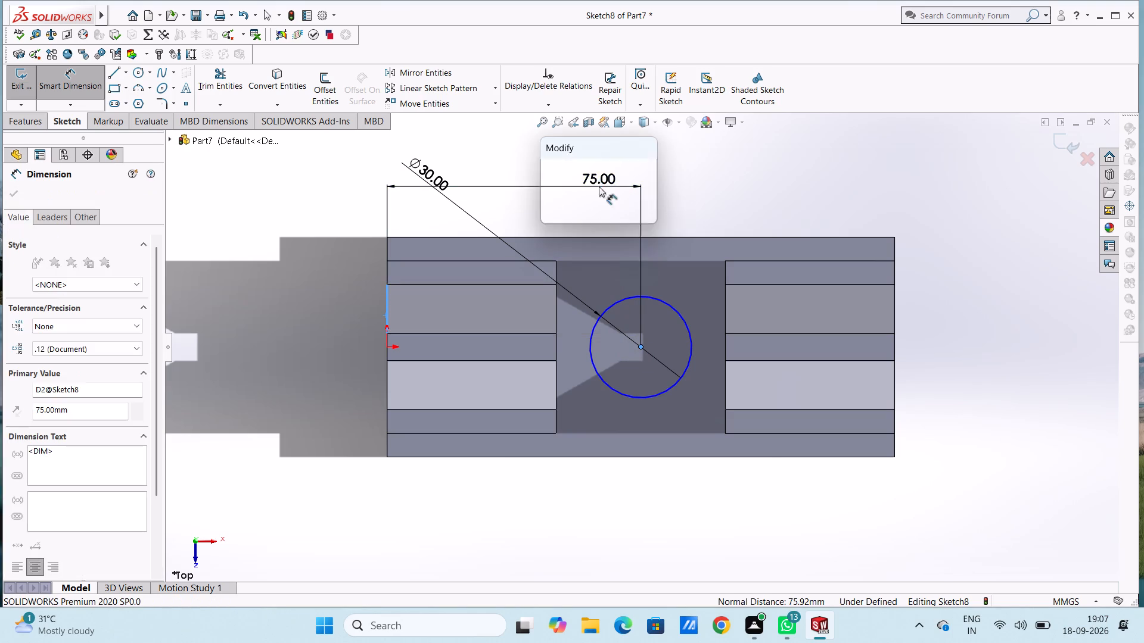
{"action": "left_click", "coordinate": [544, 167]}
{"action": "left_click", "coordinate": [523, 153]}
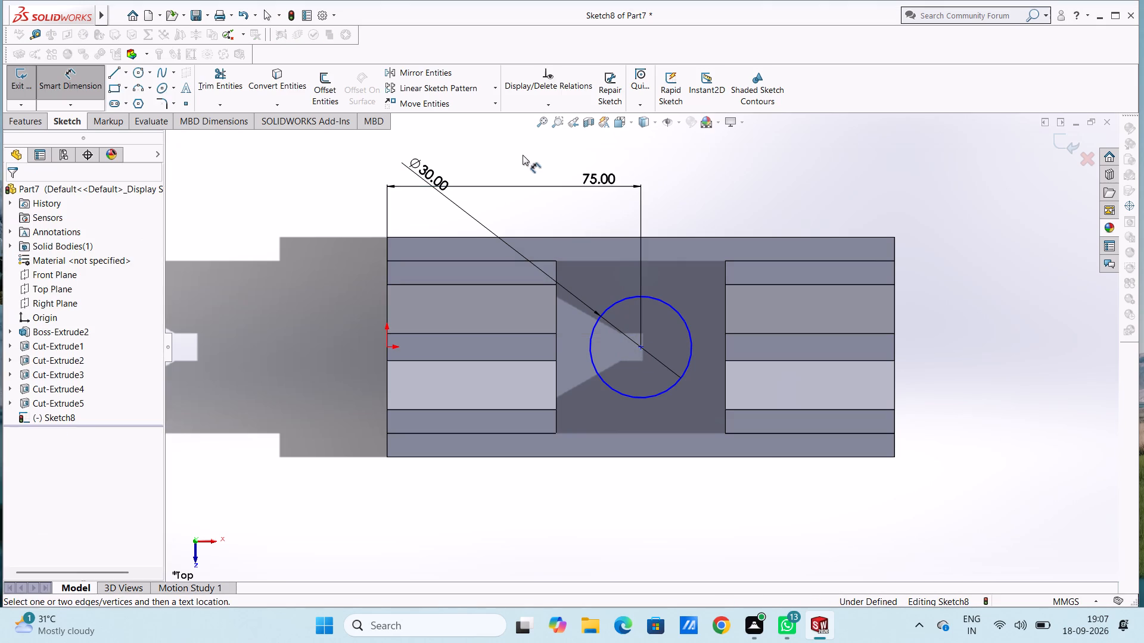
{"action": "left_click", "coordinate": [621, 236]}
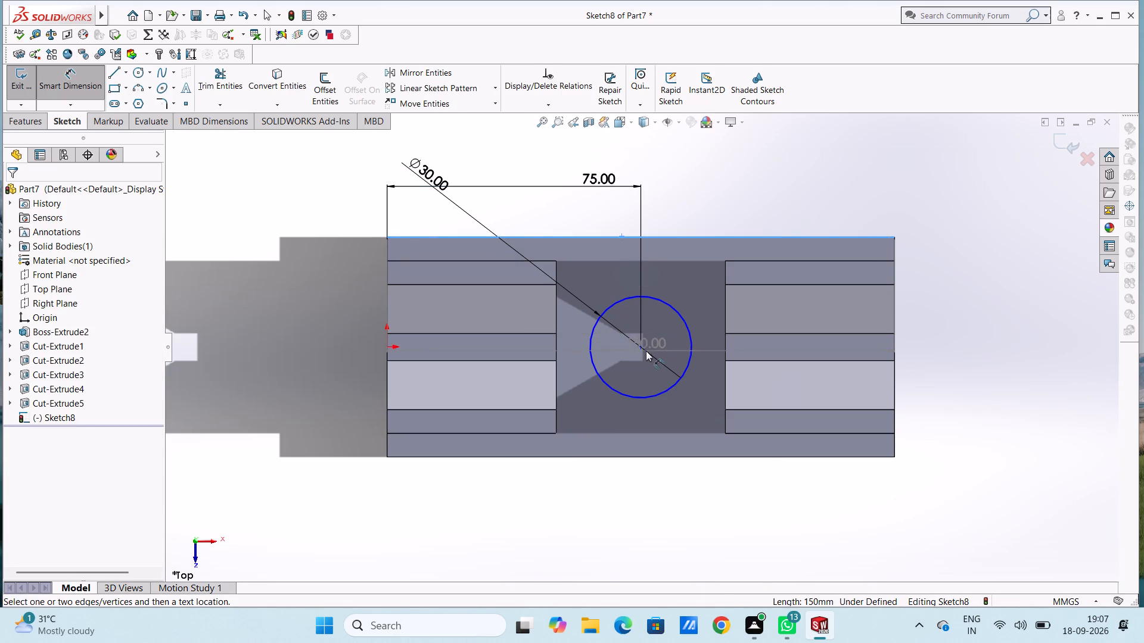
{"action": "left_click", "coordinate": [639, 347]}
{"action": "left_click", "coordinate": [970, 285]}
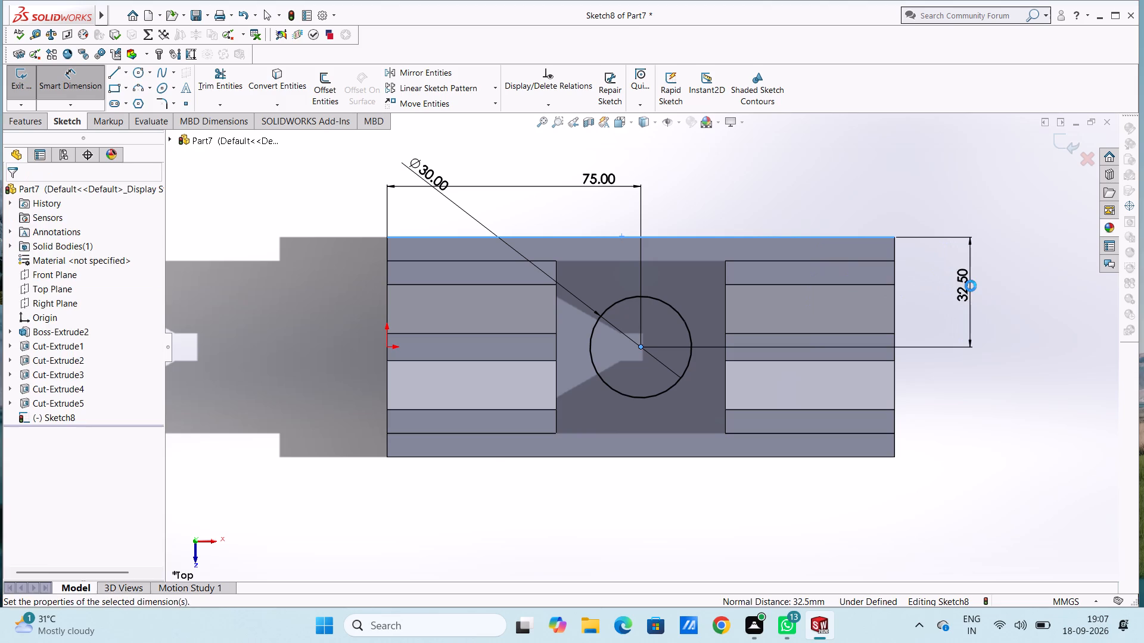
{"action": "left_click", "coordinate": [919, 267]}
{"action": "left_click", "coordinate": [910, 211]}
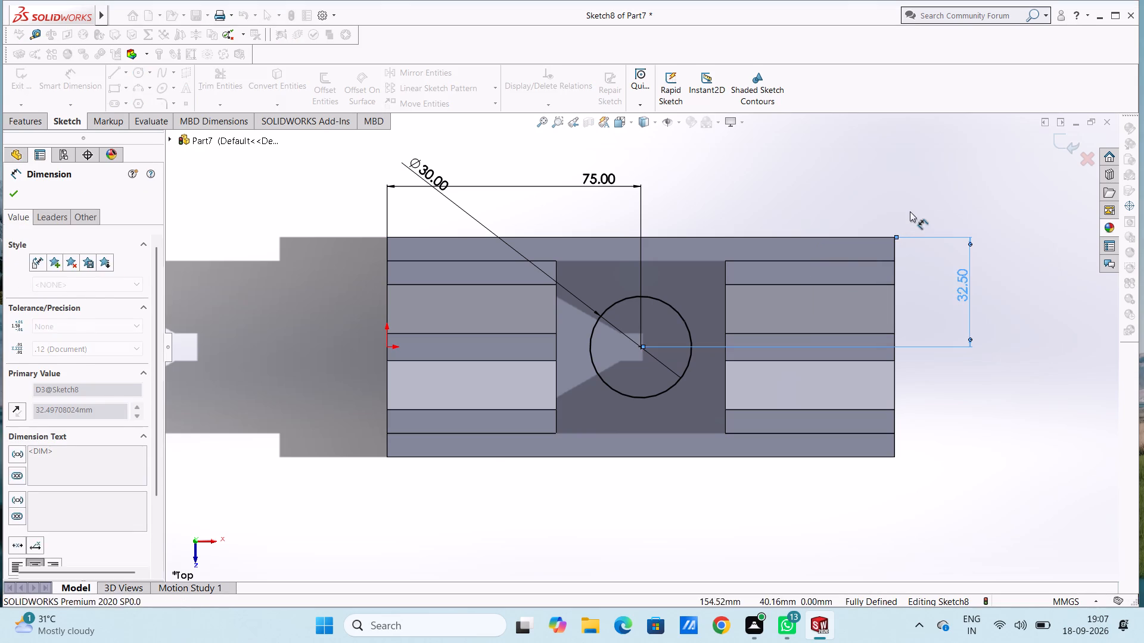
Cut the 30 mm circle down through the block with a blind 200 mm Extruded Cut and show the part in isometric view.
{"action": "middle_click_drag", "start_coordinate": [969, 405], "coordinate": [925, 375]}
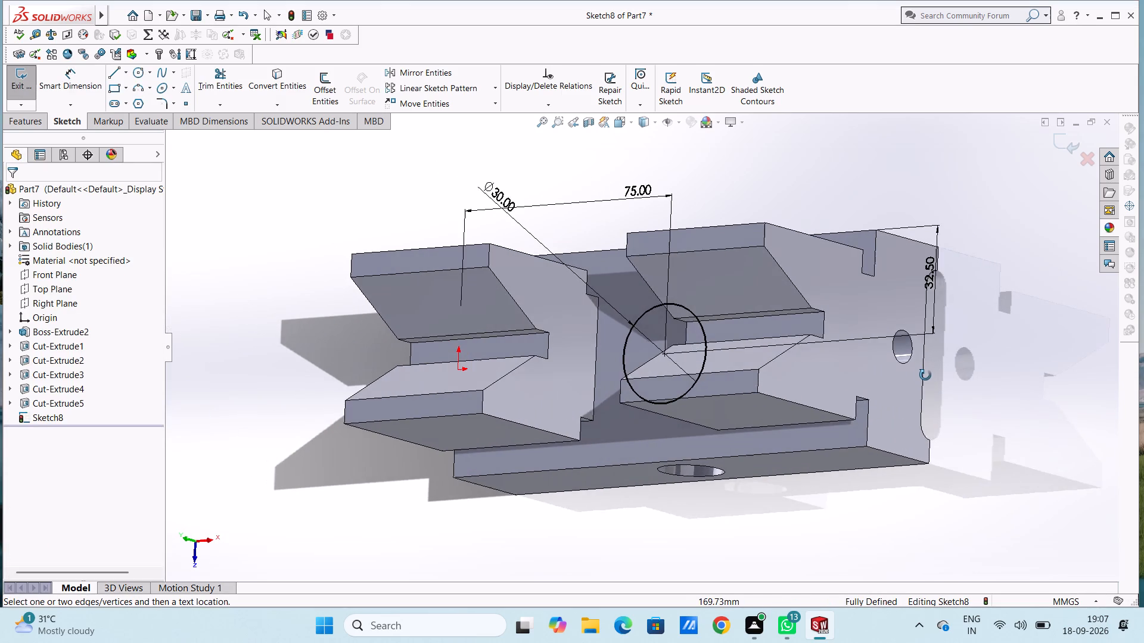
{"action": "middle_click_drag", "start_coordinate": [925, 375], "coordinate": [887, 304]}
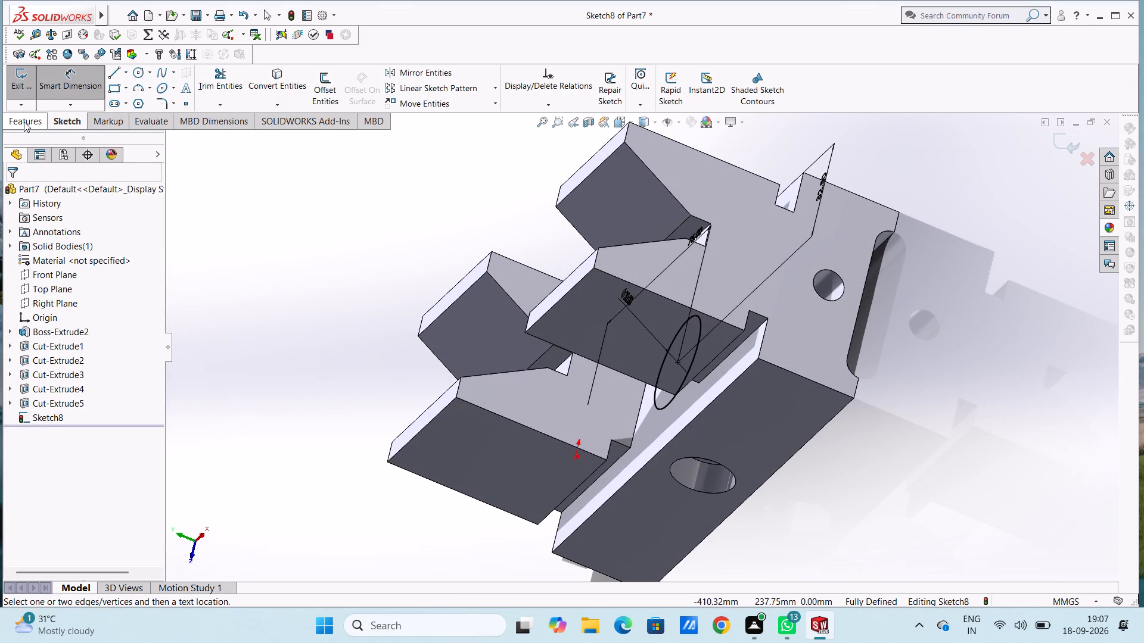
{"action": "left_click", "coordinate": [24, 121]}
{"action": "left_click", "coordinate": [219, 86]}
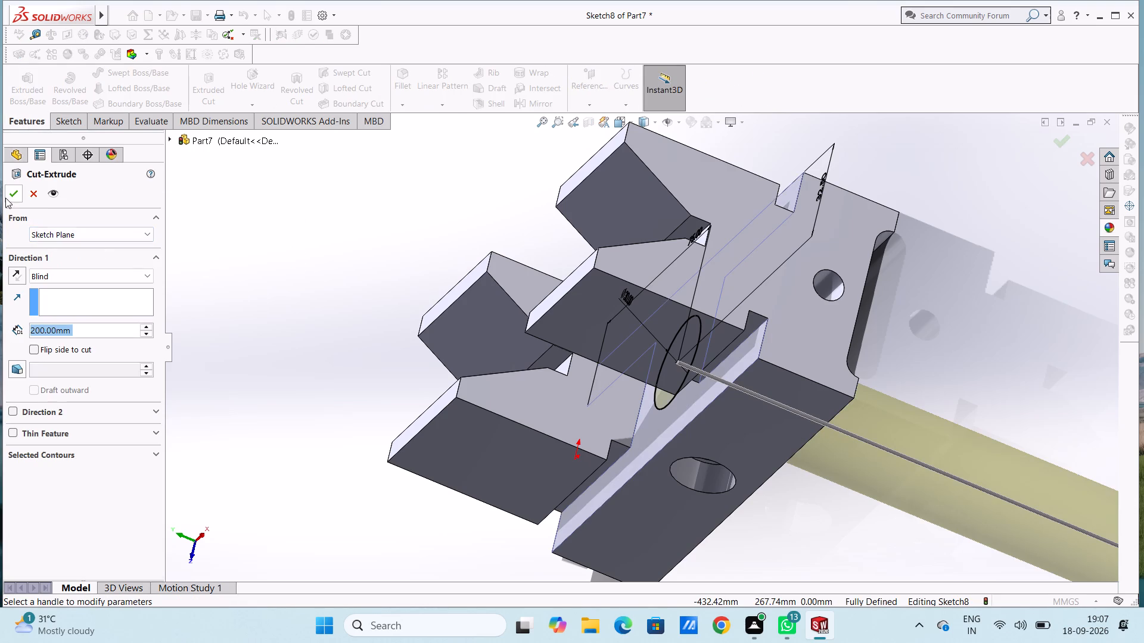
{"action": "left_click", "coordinate": [10, 197]}
{"action": "left_click", "coordinate": [343, 226]}
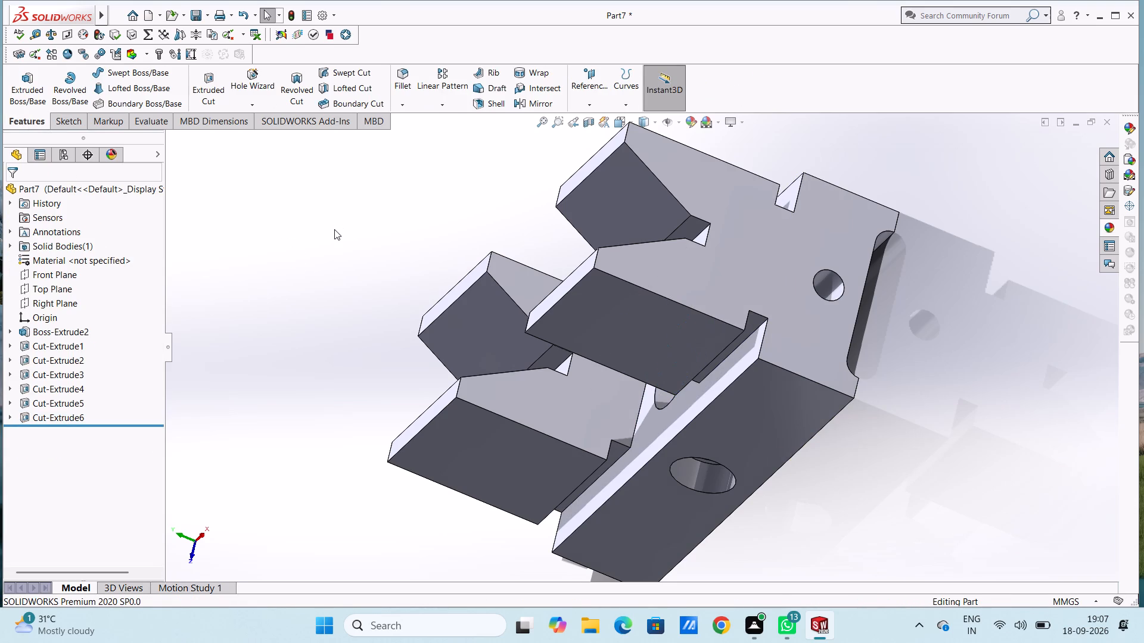
{"action": "key", "text": "ctrl+7"}
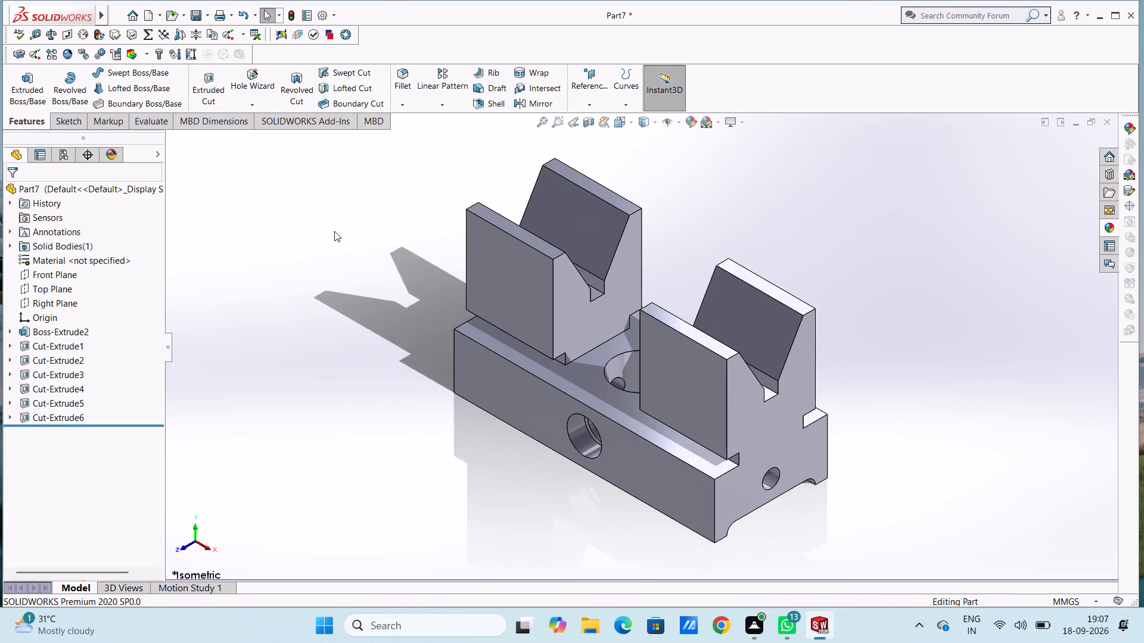
Examine the central vertical hole and its intersection with the side and lengthwise holes from above, the sides and below.
{"action": "middle_click_drag", "start_coordinate": [369, 276], "coordinate": [372, 279]}
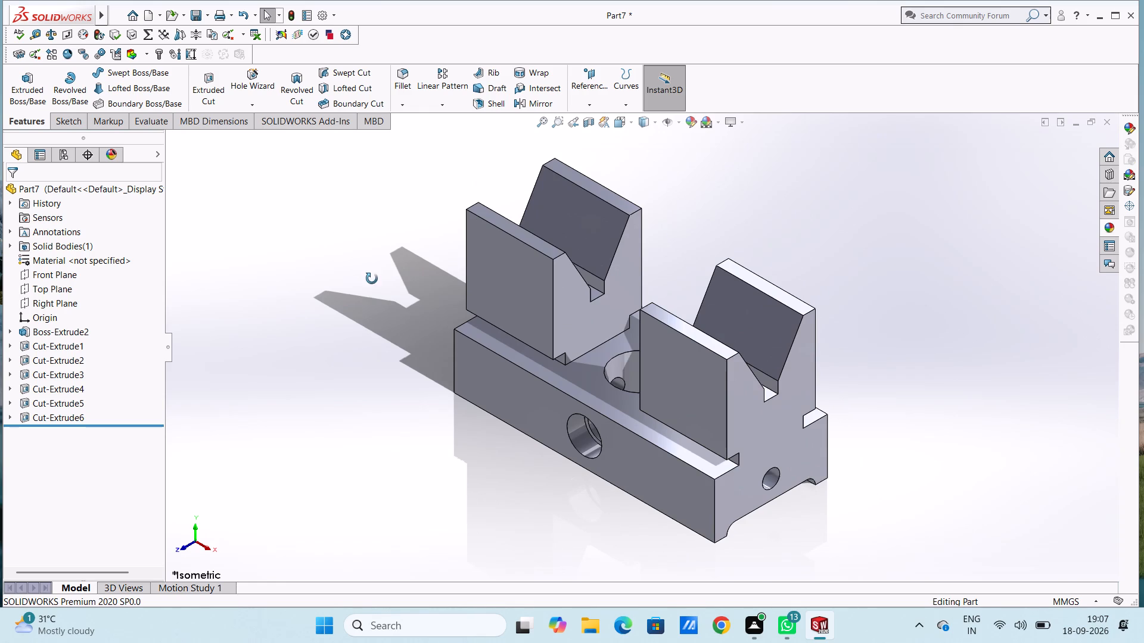
{"action": "middle_click_drag", "start_coordinate": [372, 279], "coordinate": [394, 310]}
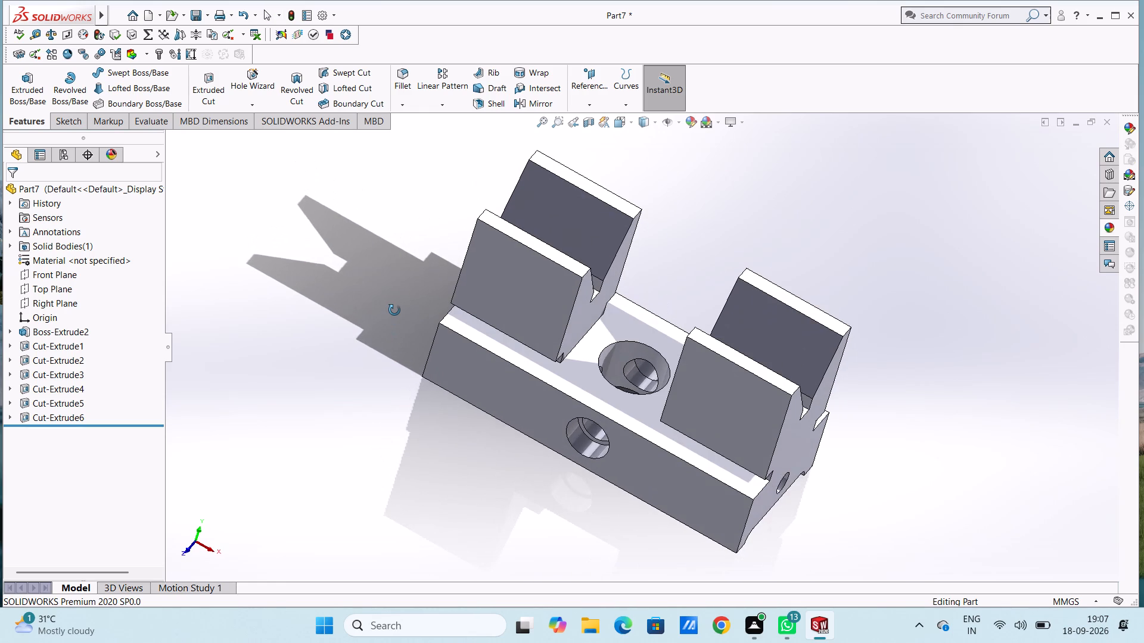
{"action": "middle_click_drag", "start_coordinate": [394, 310], "coordinate": [400, 328]}
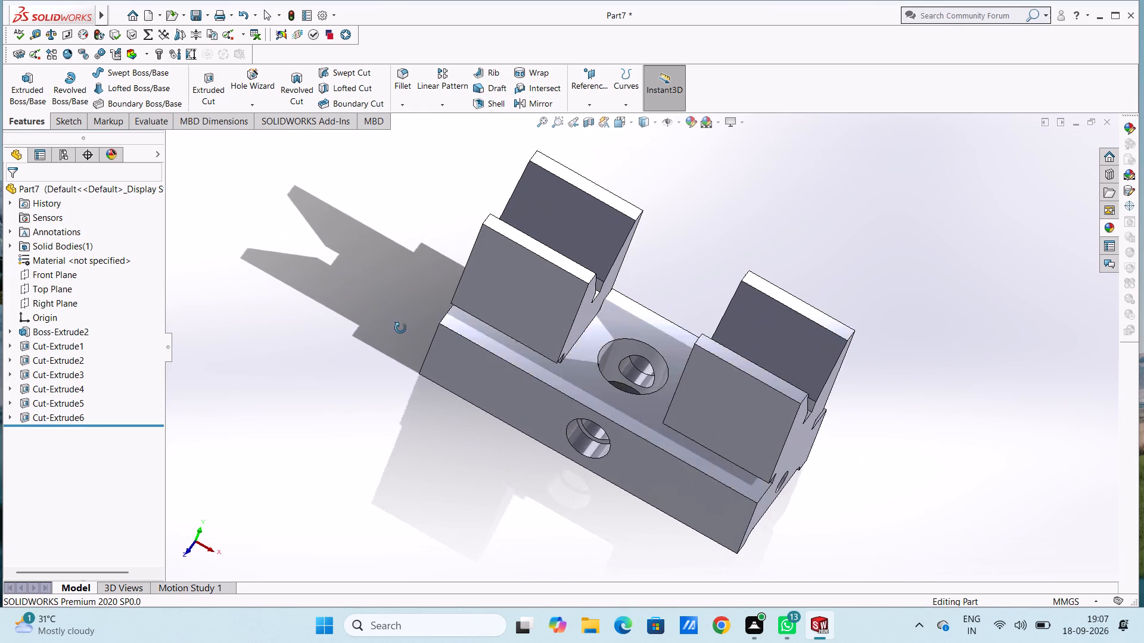
{"action": "middle_click_drag", "start_coordinate": [400, 328], "coordinate": [407, 345]}
{"action": "middle_click_drag", "start_coordinate": [366, 280], "coordinate": [319, 213]}
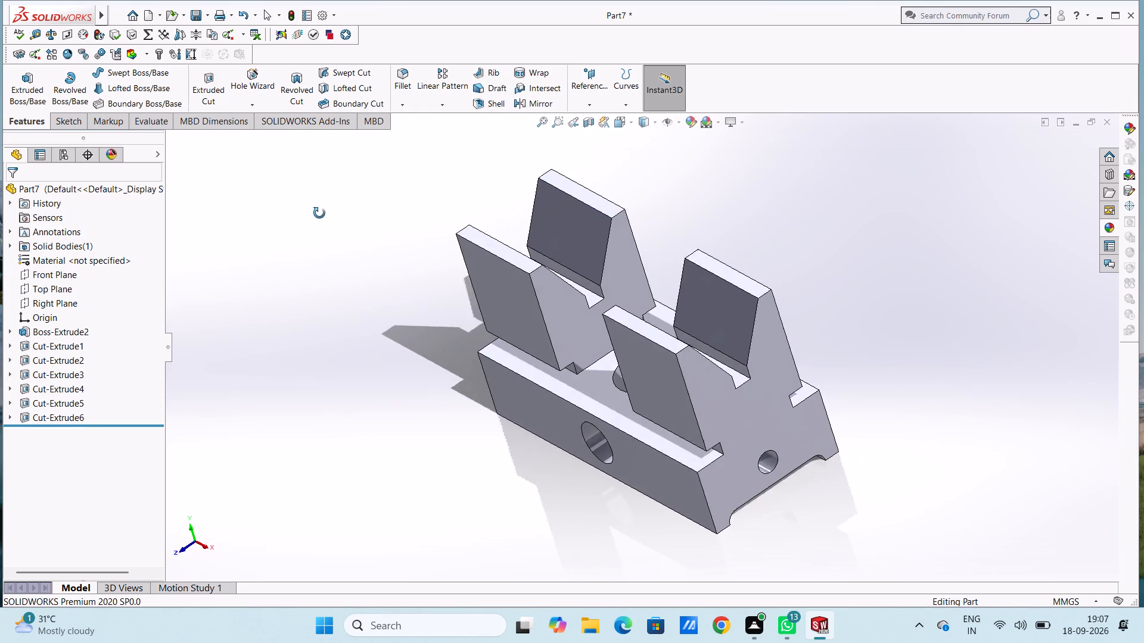
{"action": "middle_click_drag", "start_coordinate": [319, 213], "coordinate": [324, 213]}
{"action": "middle_click_drag", "start_coordinate": [350, 288], "coordinate": [411, 83]}
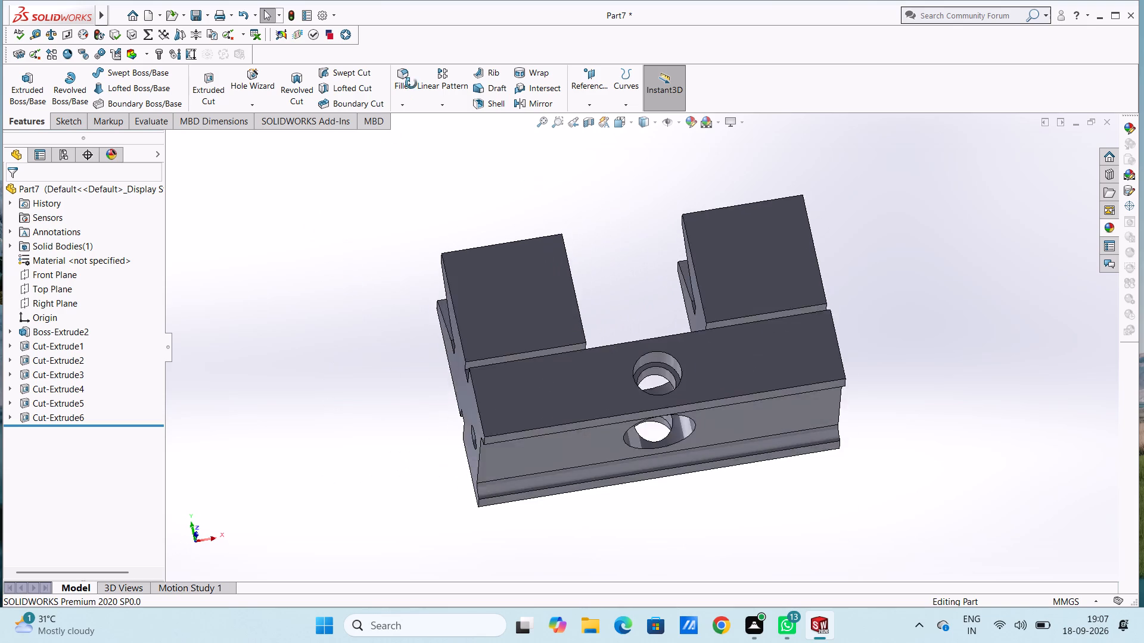
{"action": "middle_click_drag", "start_coordinate": [411, 83], "coordinate": [452, 266]}
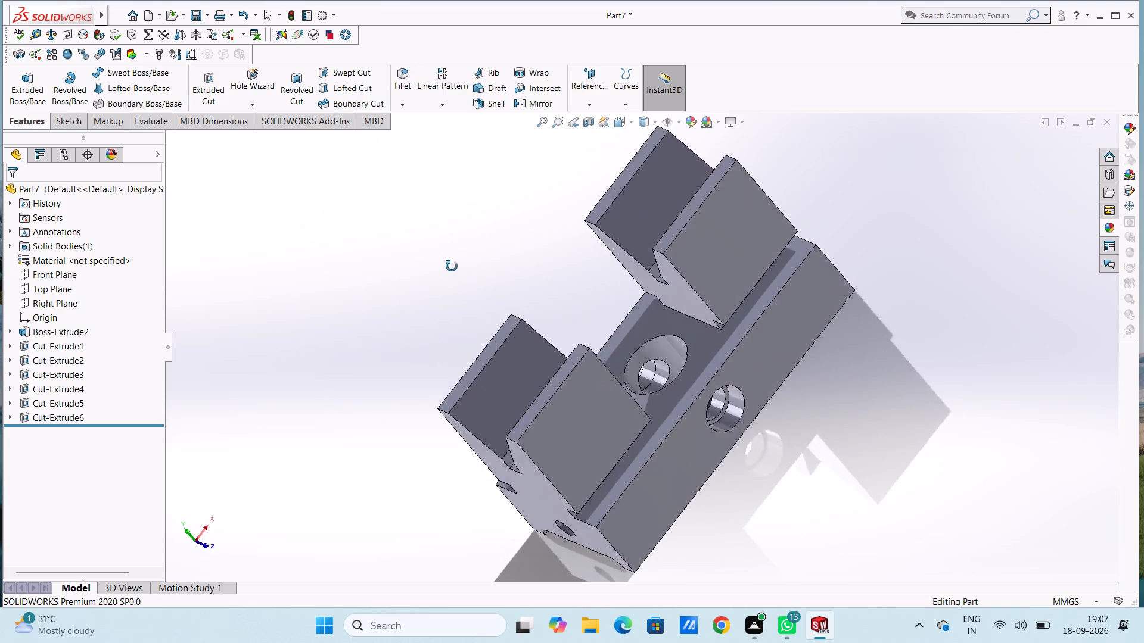
{"action": "middle_click_drag", "start_coordinate": [452, 266], "coordinate": [303, 217]}
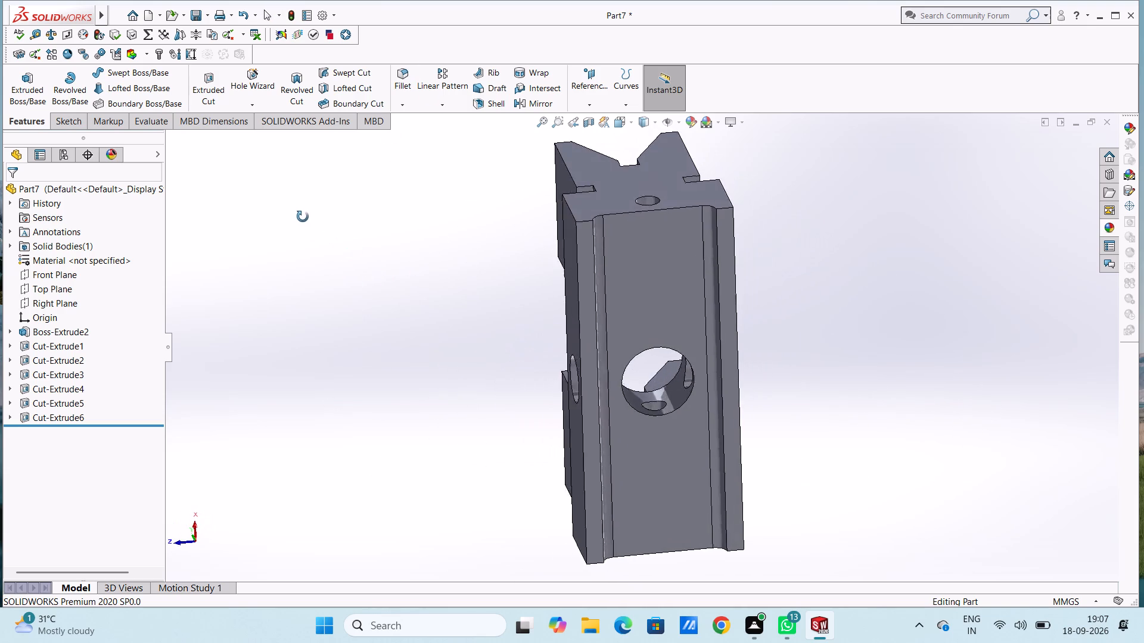
{"action": "middle_click_drag", "start_coordinate": [303, 217], "coordinate": [441, 337]}
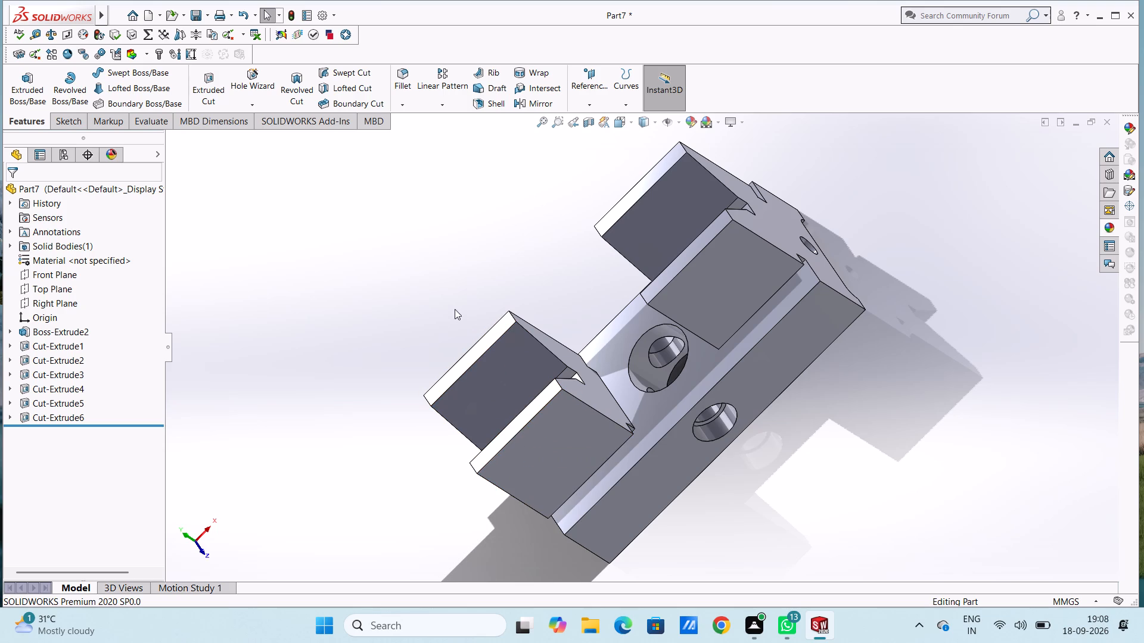
Undo the 200 mm deep extruded cut of the 30 mm circle.
{"action": "key", "text": "ctrl+z"}
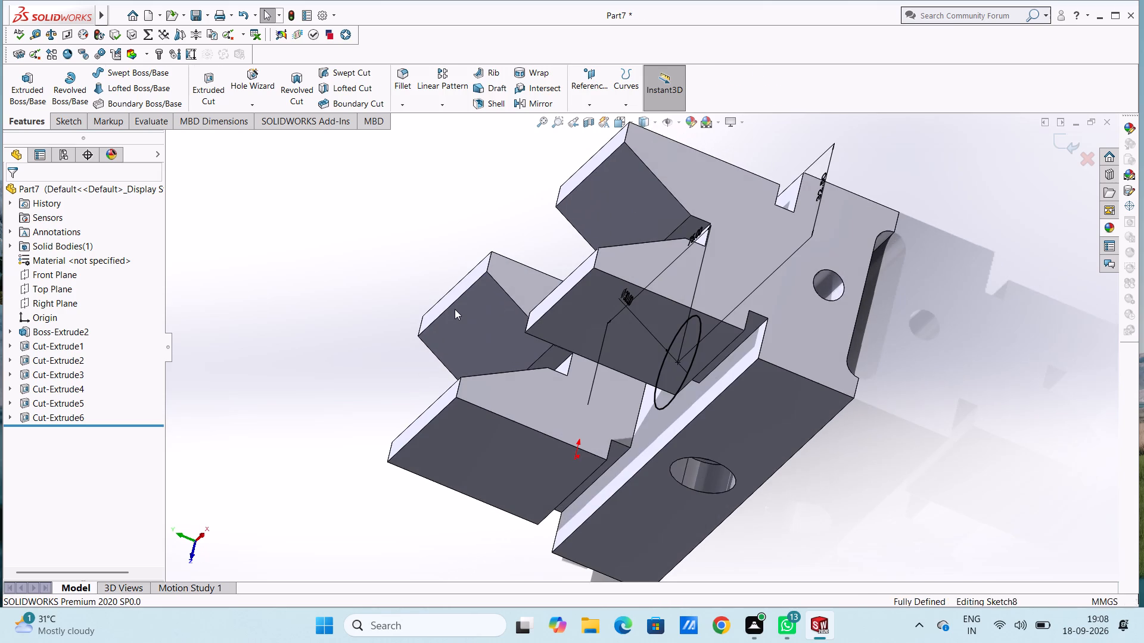
Cut the 30 mm circle into the block's upper face with a blind Extruded Cut, trying 10 mm and settling on 5 mm depth.
{"action": "left_click", "coordinate": [27, 125]}
{"action": "left_click", "coordinate": [203, 87]}
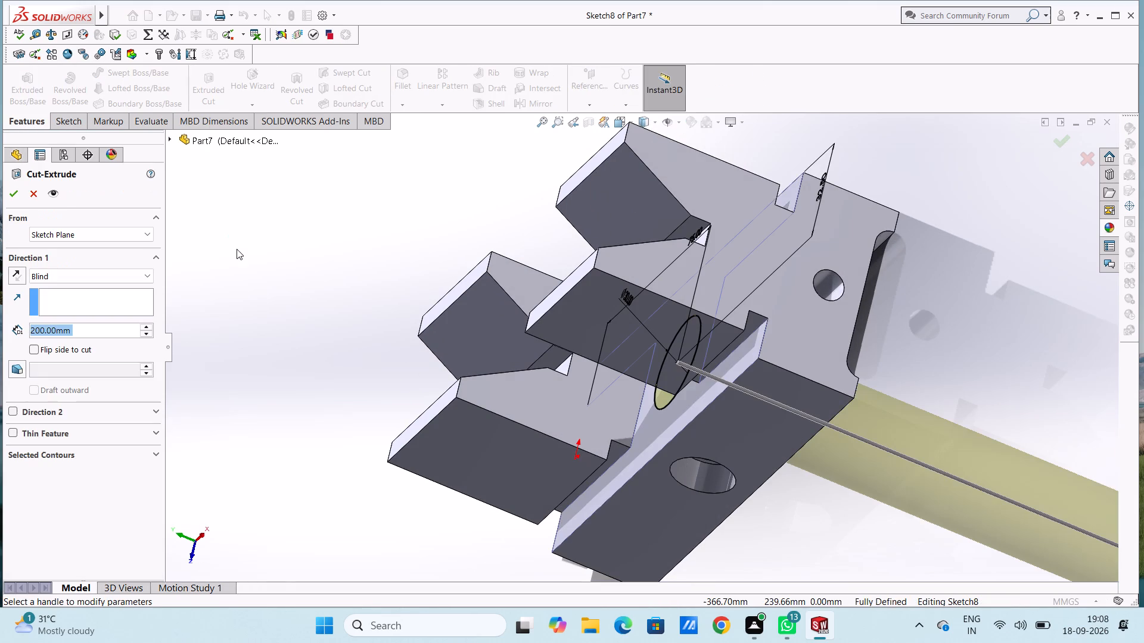
{"action": "type", "text": "10"}
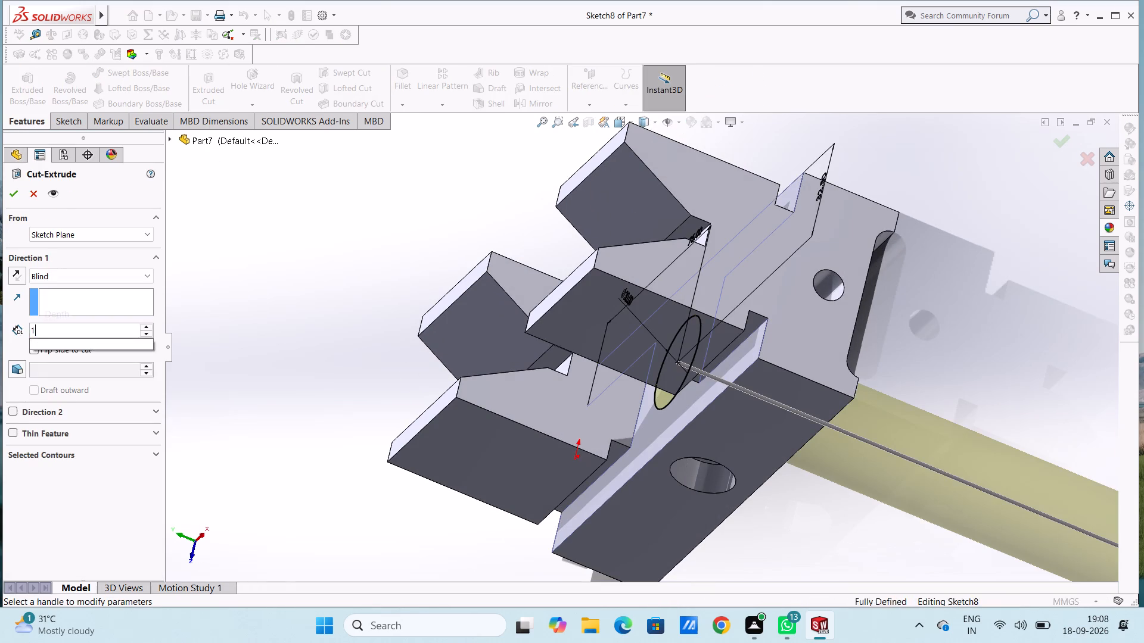
{"action": "key", "text": "Return"}
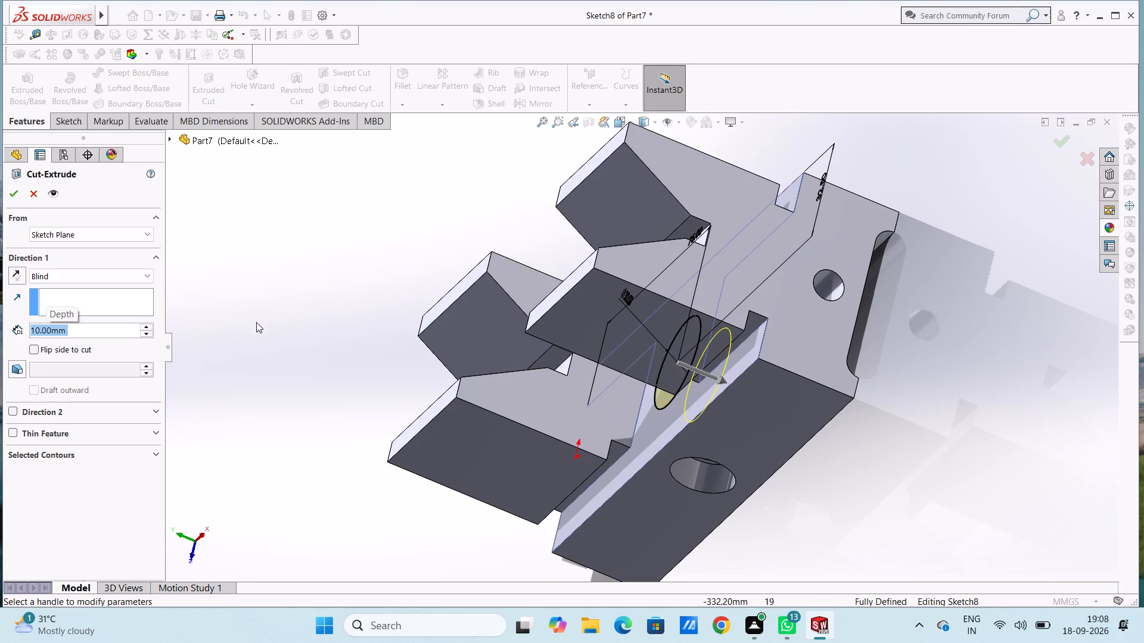
{"action": "middle_click_drag", "start_coordinate": [259, 322], "coordinate": [272, 148]}
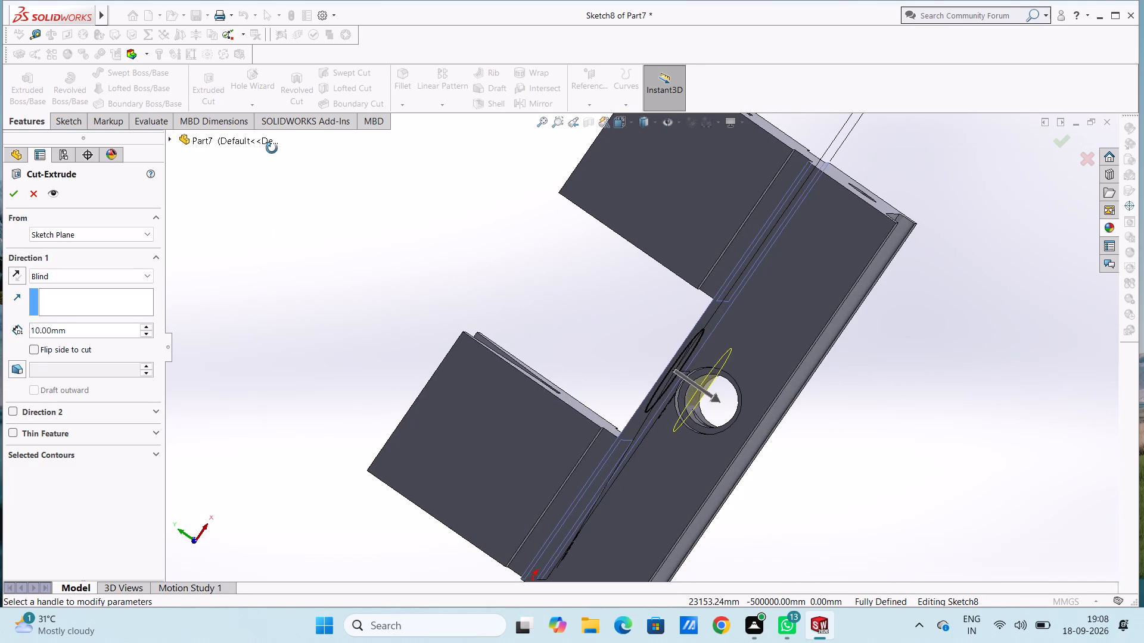
{"action": "middle_click_drag", "start_coordinate": [272, 148], "coordinate": [277, 151]}
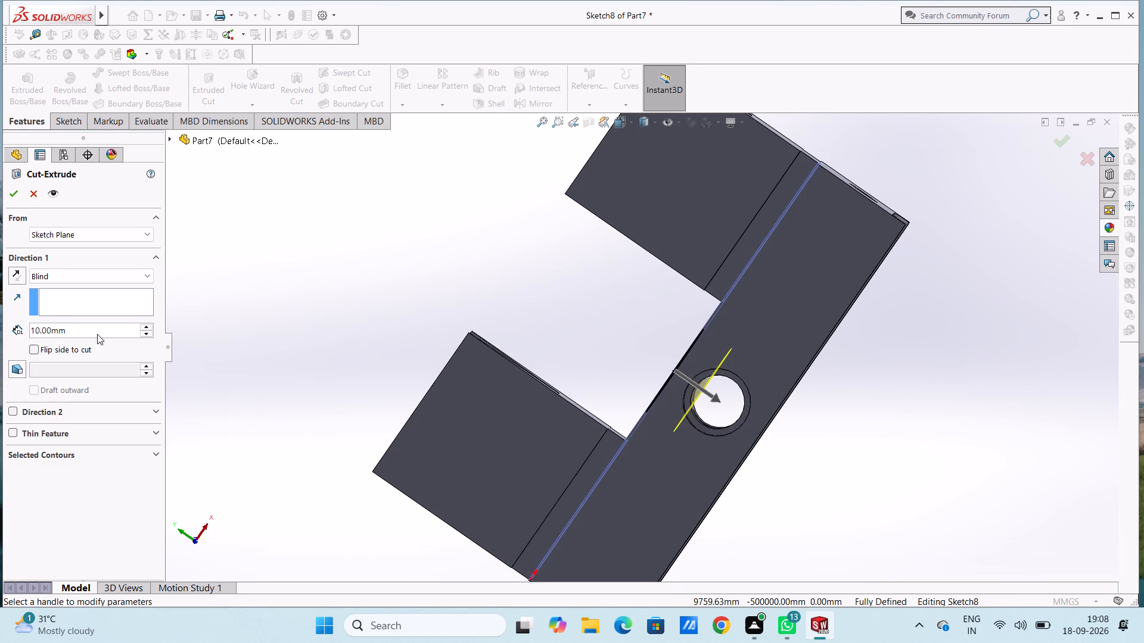
{"action": "double_click", "coordinate": [89, 329]}
{"action": "key", "text": "5"}
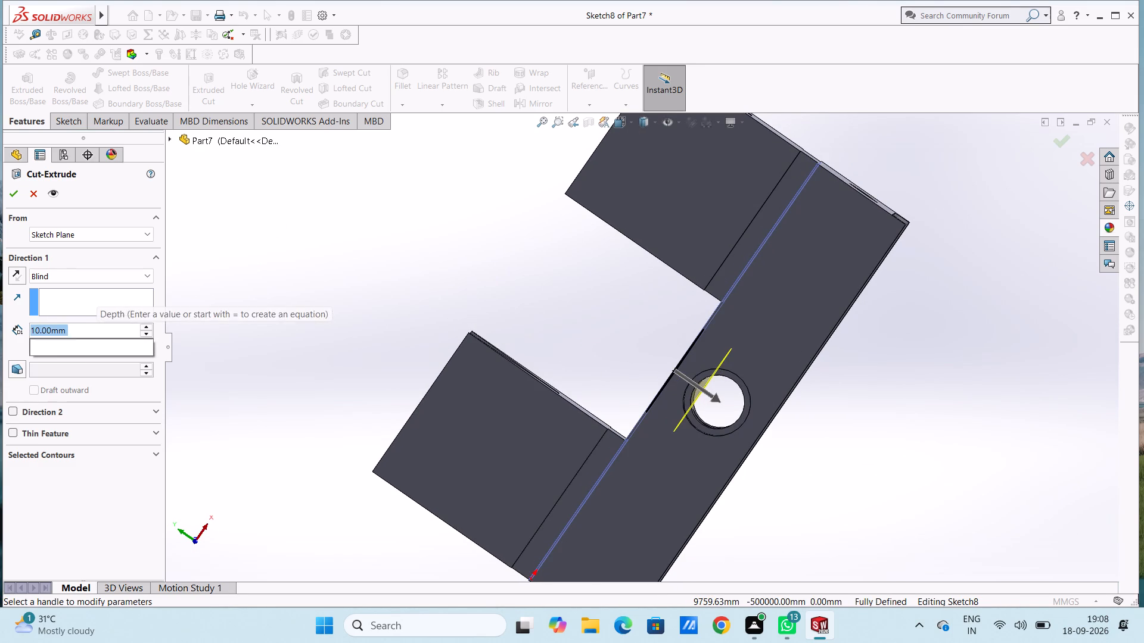
{"action": "key", "text": "Return"}
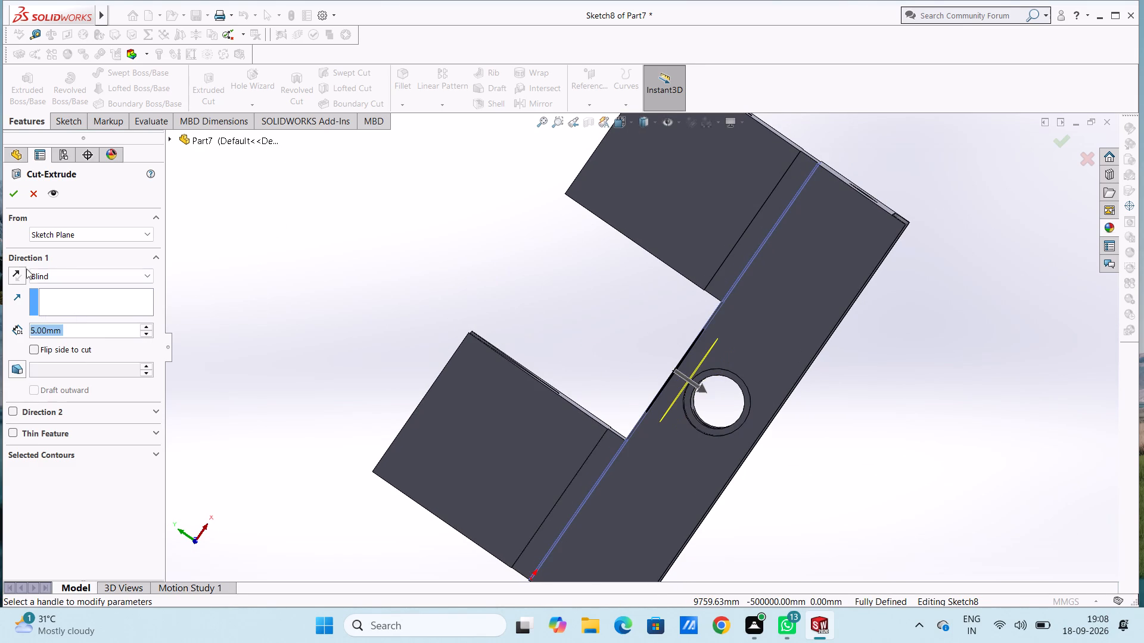
{"action": "left_click", "coordinate": [11, 195]}
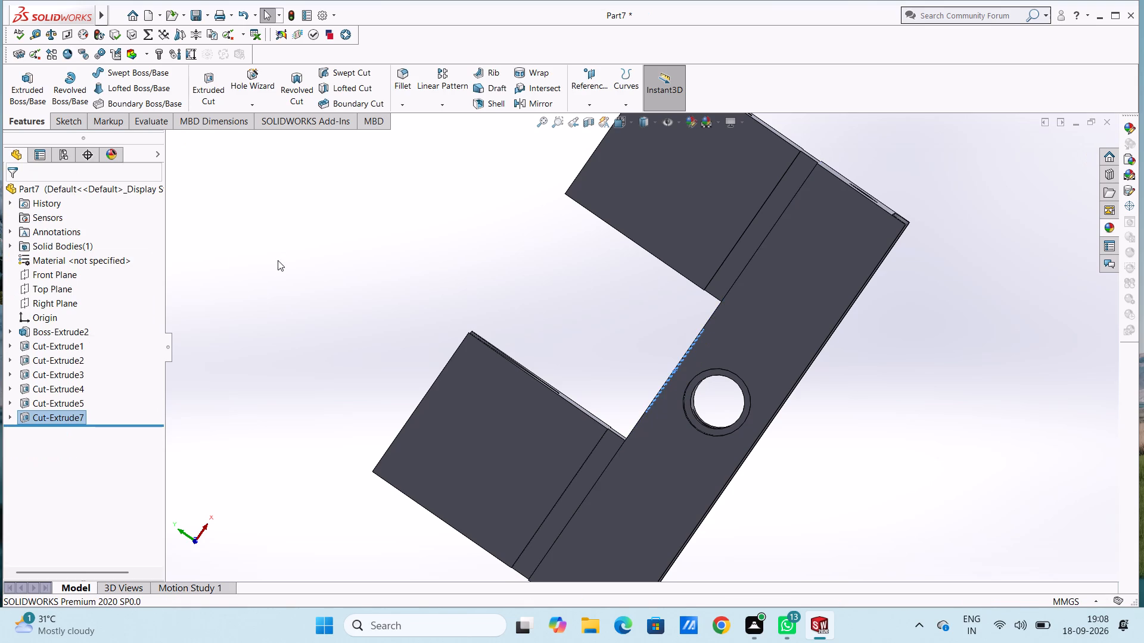
{"action": "left_click", "coordinate": [278, 260]}
Examine the shallow circular recess between the V supports from several angles, finishing in isometric view.
{"action": "middle_click_drag", "start_coordinate": [282, 258], "coordinate": [350, 349]}
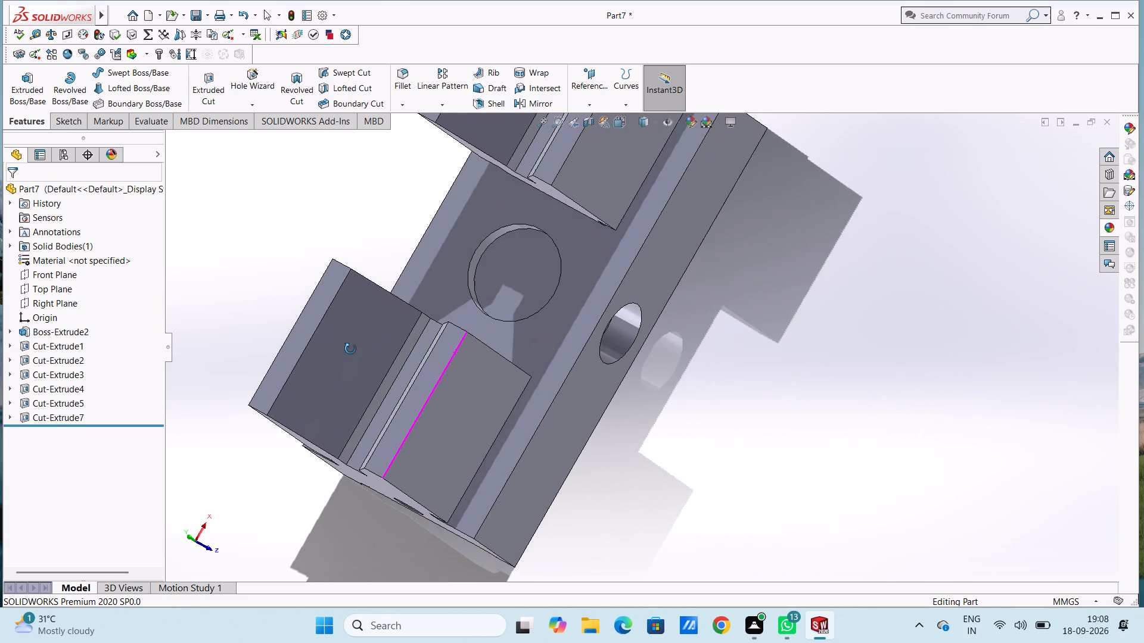
{"action": "middle_click_drag", "start_coordinate": [350, 349], "coordinate": [343, 355]}
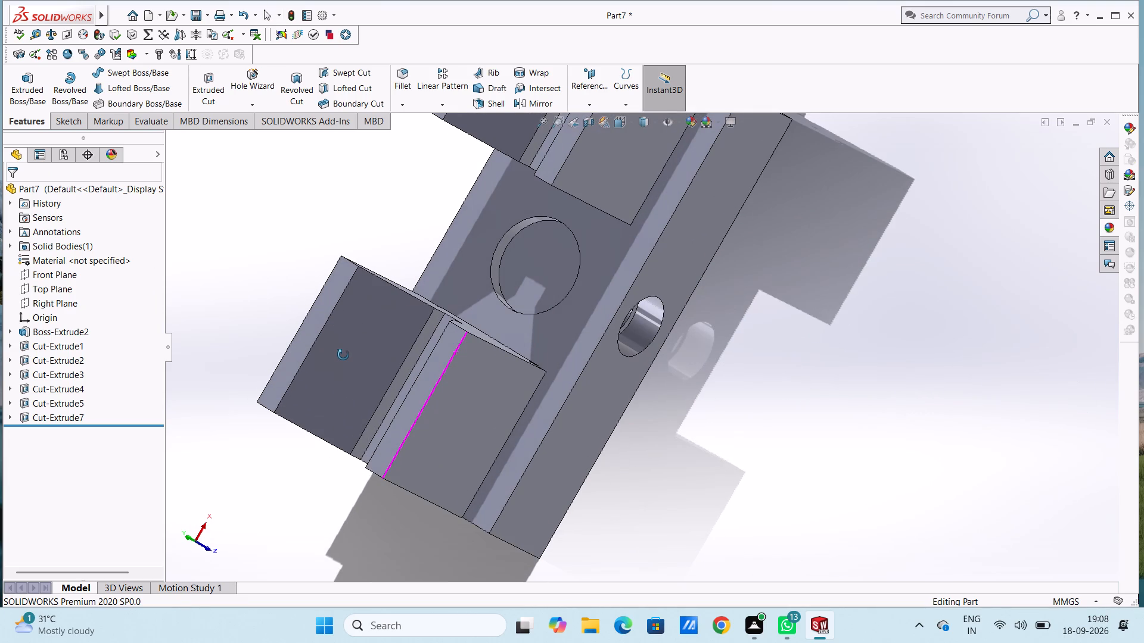
{"action": "middle_click_drag", "start_coordinate": [343, 355], "coordinate": [335, 366]}
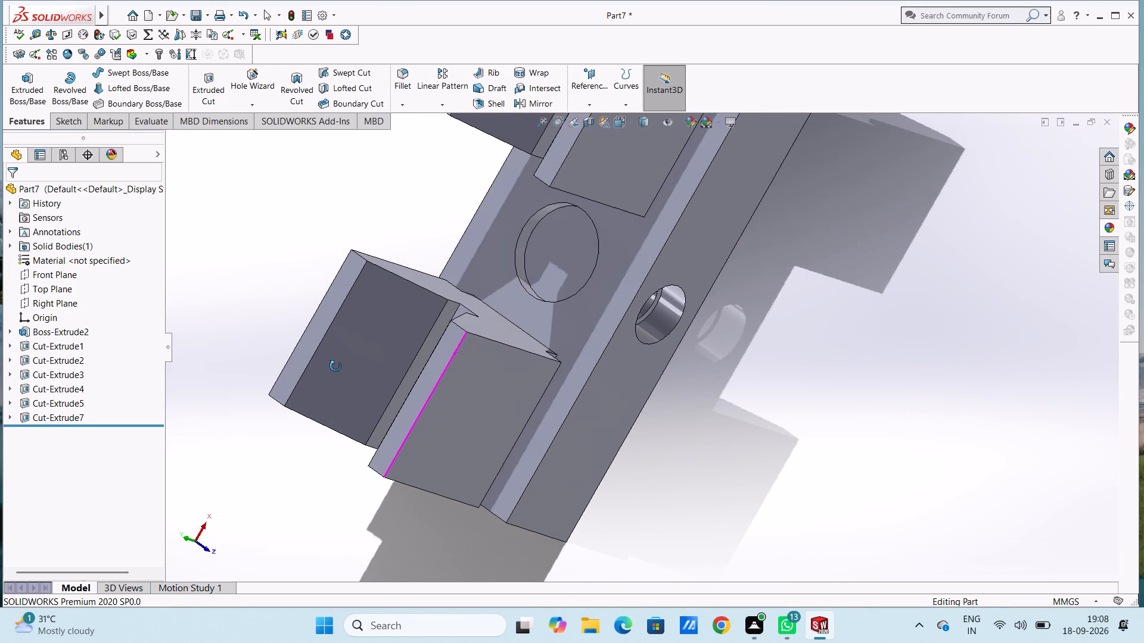
{"action": "middle_click_drag", "start_coordinate": [335, 366], "coordinate": [268, 320]}
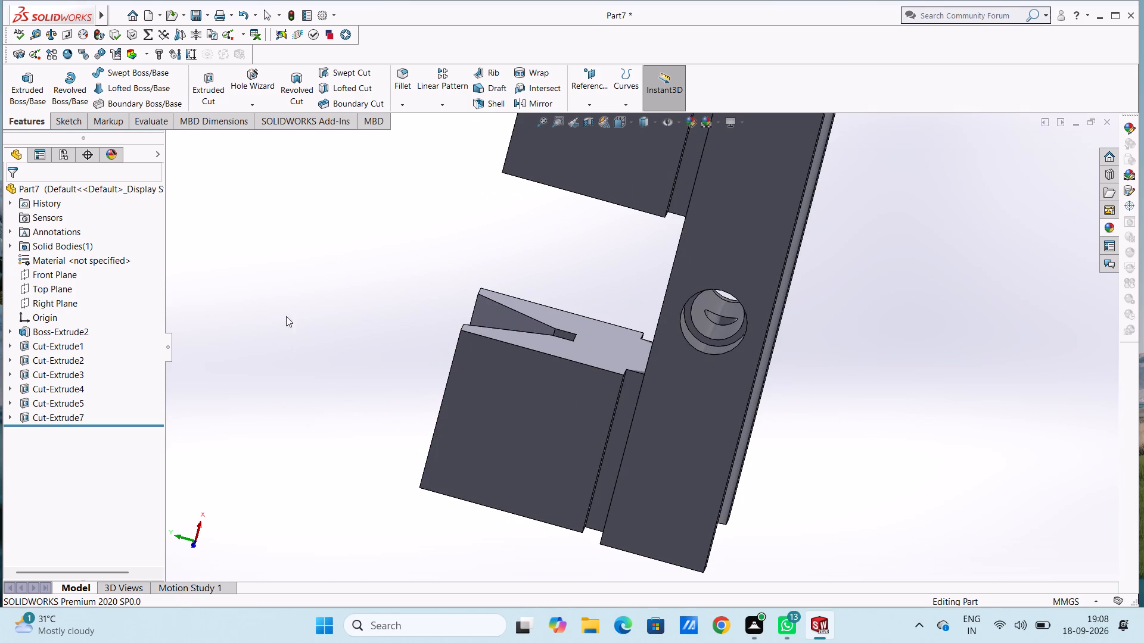
{"action": "middle_click_drag", "start_coordinate": [409, 241], "coordinate": [354, 215]}
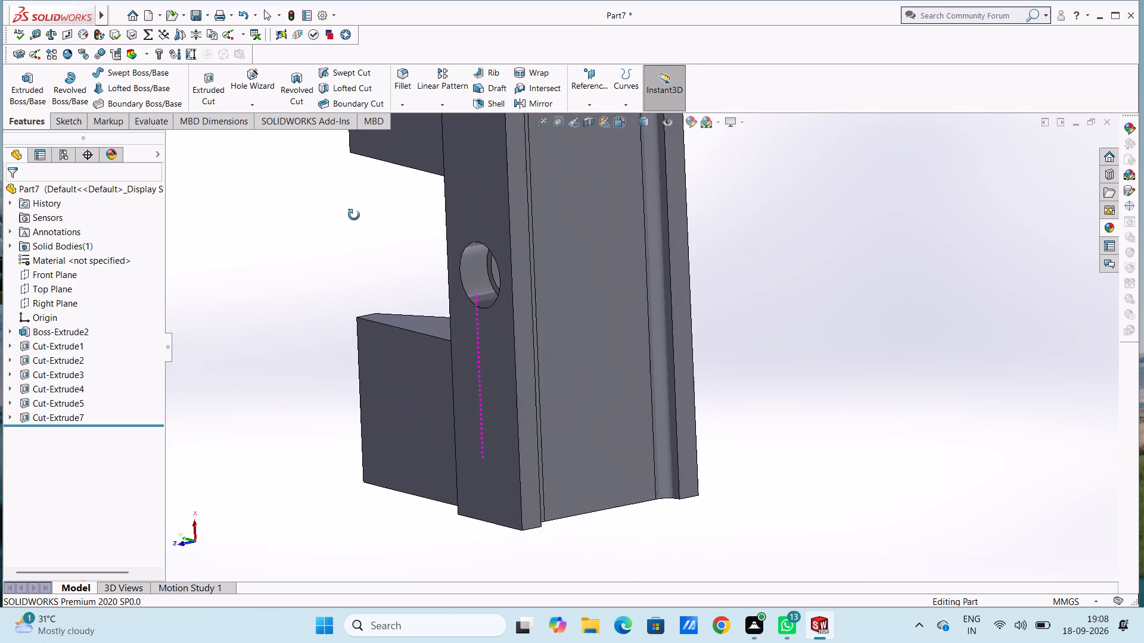
{"action": "middle_click_drag", "start_coordinate": [354, 215], "coordinate": [473, 273]}
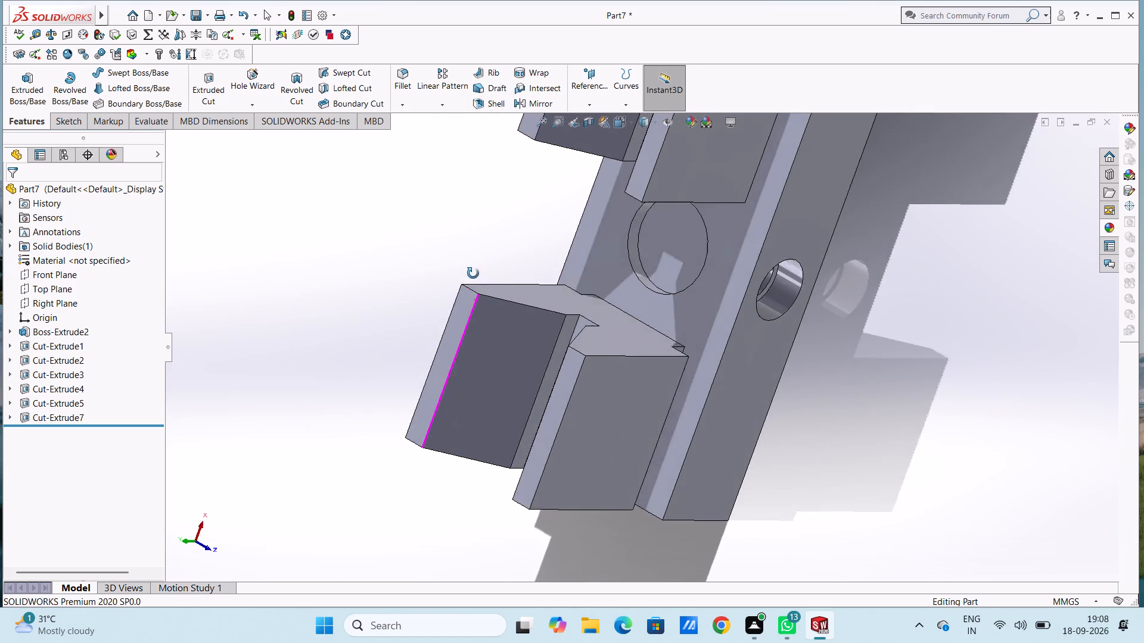
{"action": "middle_click_drag", "start_coordinate": [473, 273], "coordinate": [460, 273]}
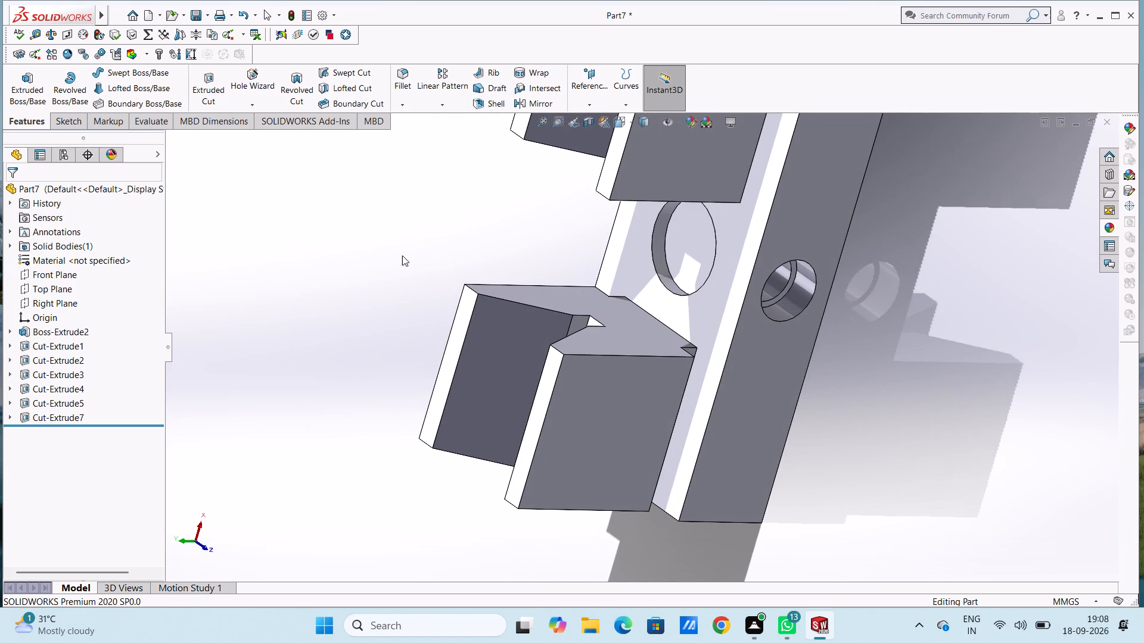
{"action": "key", "text": "ctrl+7"}
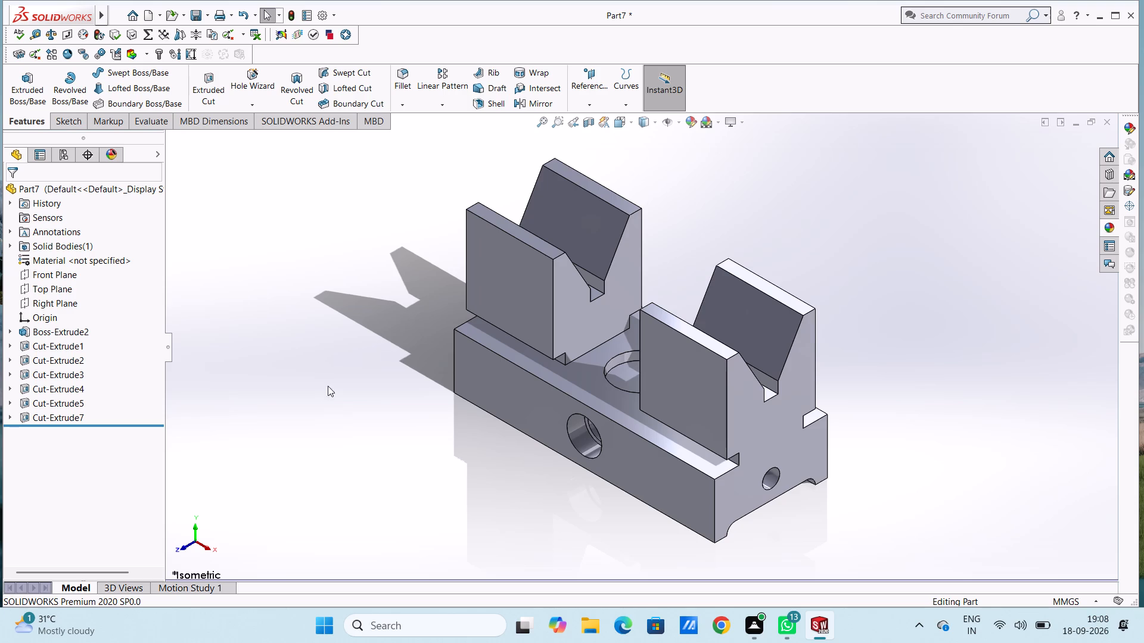
Create a reference plane offset 25 mm from the Right Plane, through the first V support, and view the part from its left side.
{"action": "key", "text": "ctrl+5"}
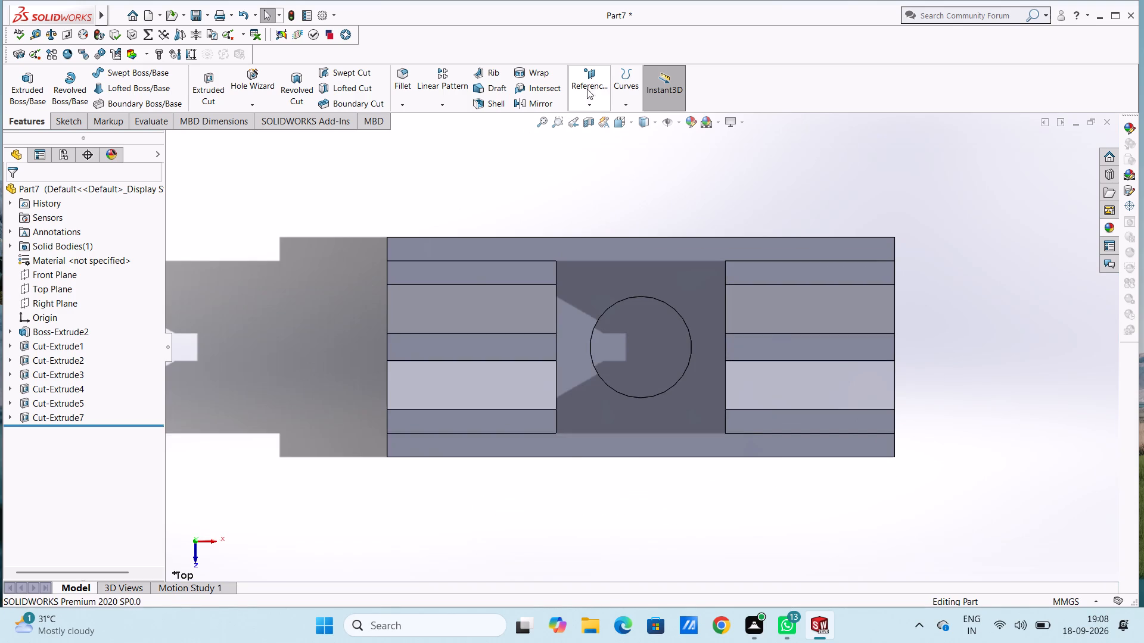
{"action": "left_click", "coordinate": [593, 83]}
{"action": "left_click", "coordinate": [584, 121]}
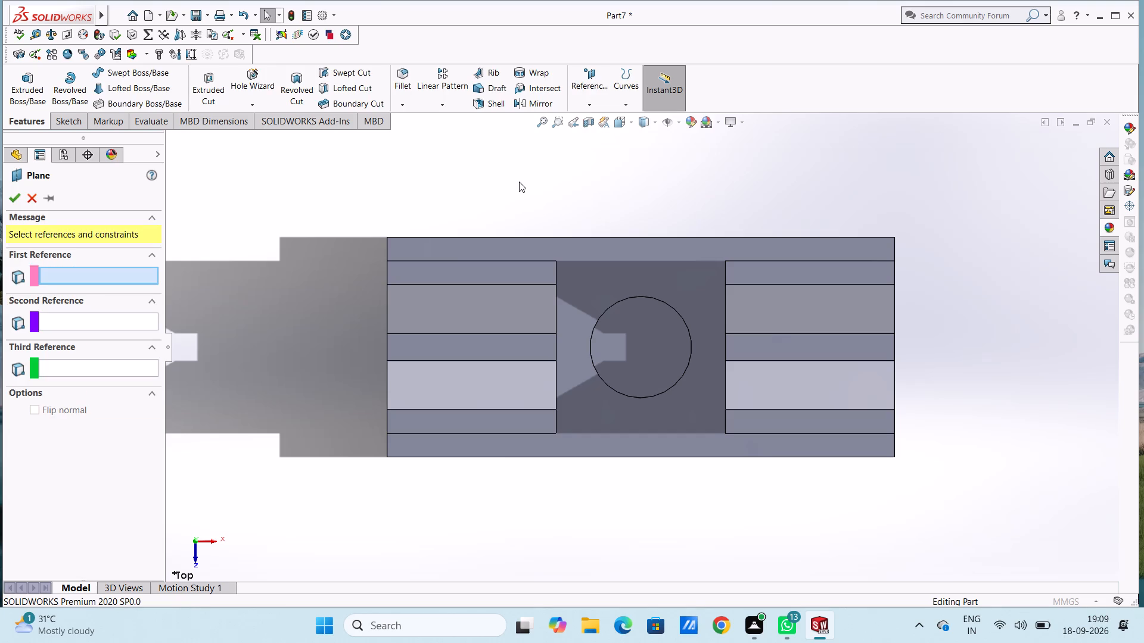
{"action": "left_click", "coordinate": [209, 141]}
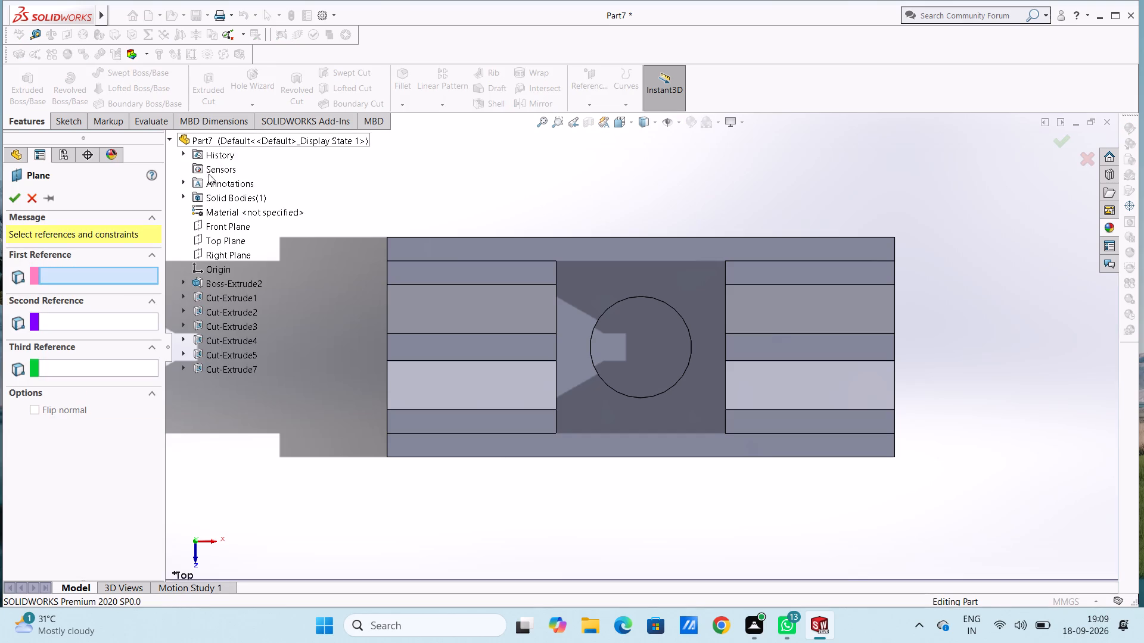
{"action": "left_click", "coordinate": [229, 255]}
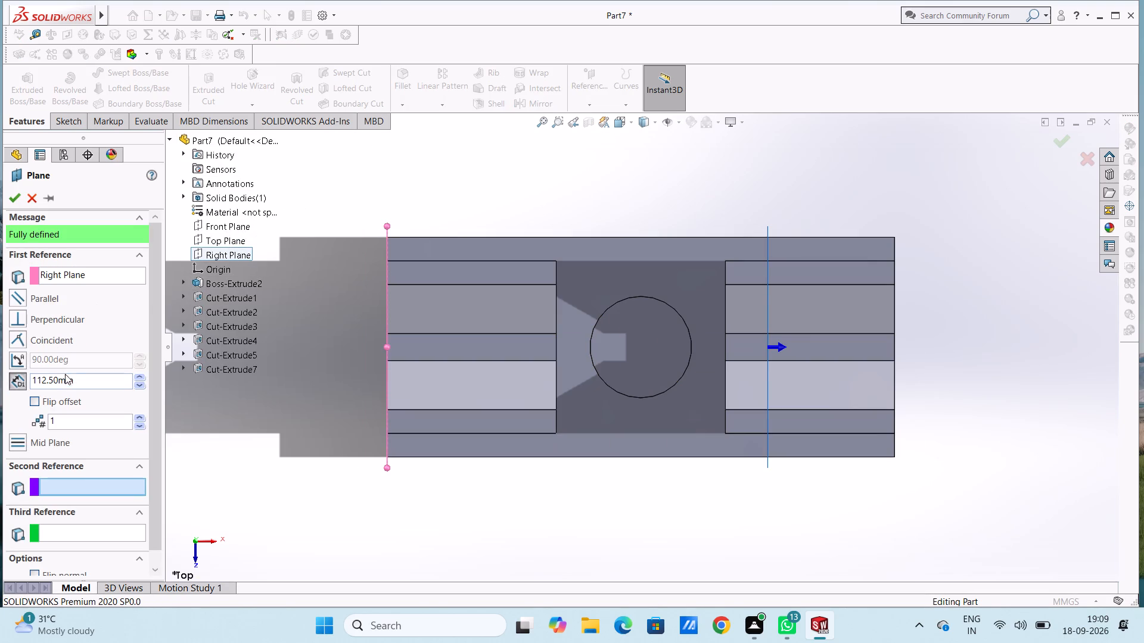
{"action": "double_click", "coordinate": [85, 379]}
{"action": "key", "text": "0"}
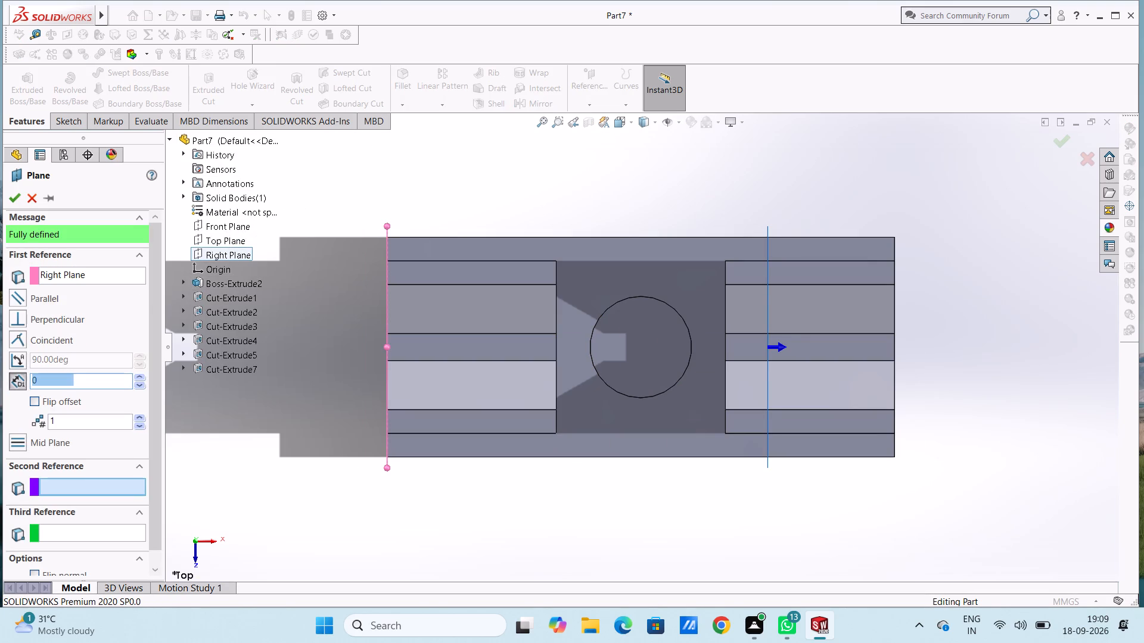
{"action": "key", "text": "Return"}
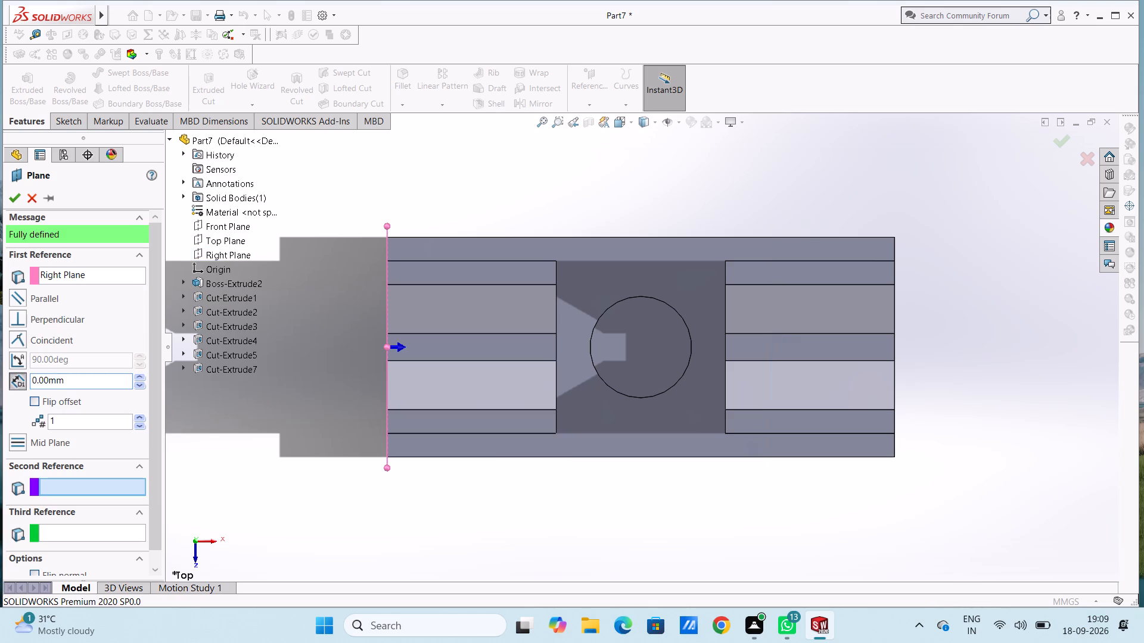
{"action": "left_click", "coordinate": [86, 378]}
{"action": "left_click", "coordinate": [85, 381]}
{"action": "left_click", "coordinate": [85, 381]}
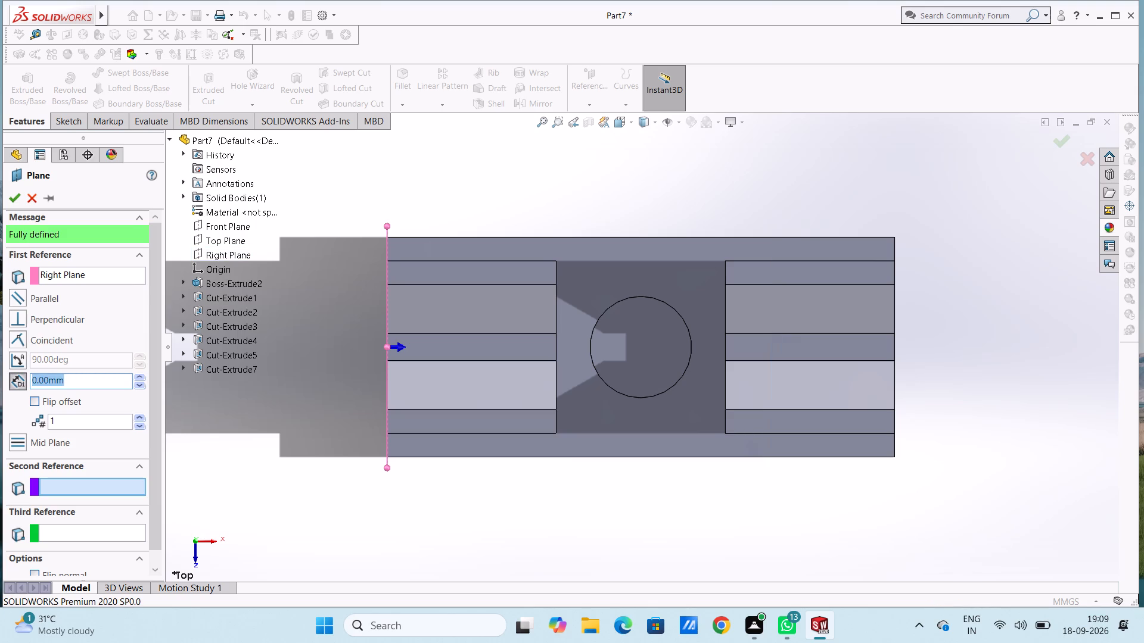
{"action": "type", "text": "25"}
{"action": "key", "text": "Return"}
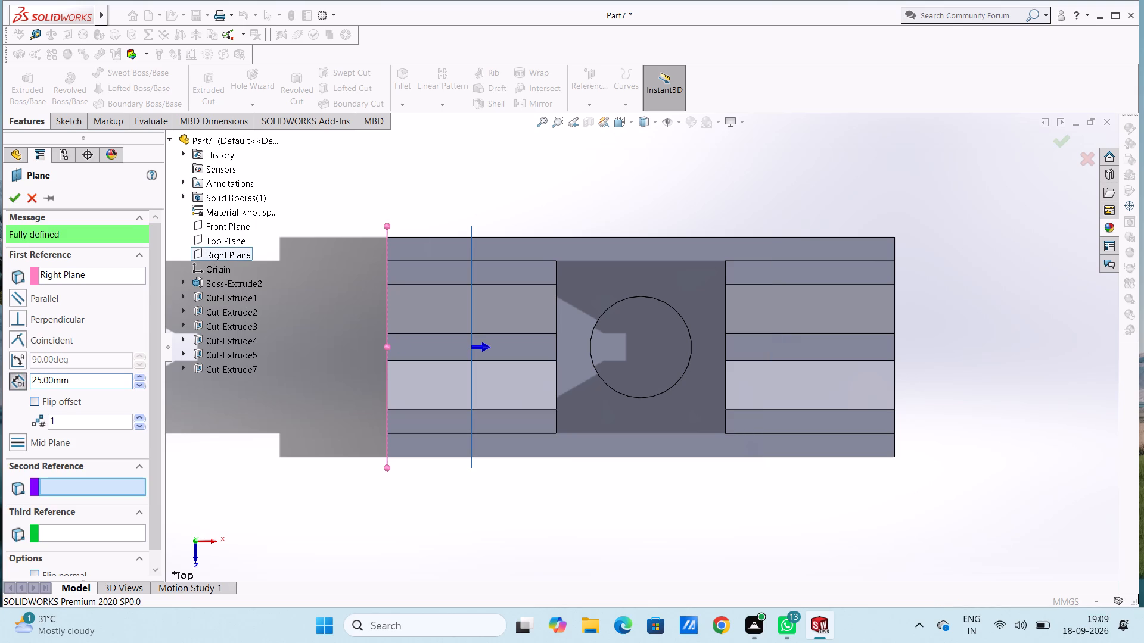
{"action": "left_click", "coordinate": [11, 200]}
{"action": "left_click", "coordinate": [367, 196]}
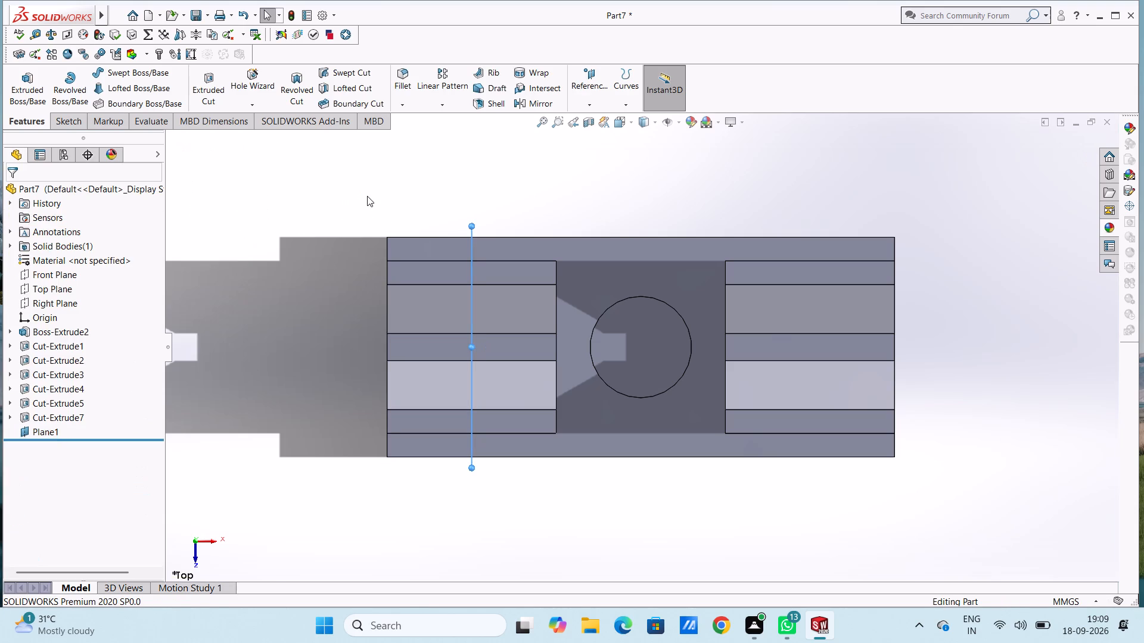
{"action": "key", "text": "ctrl+3"}
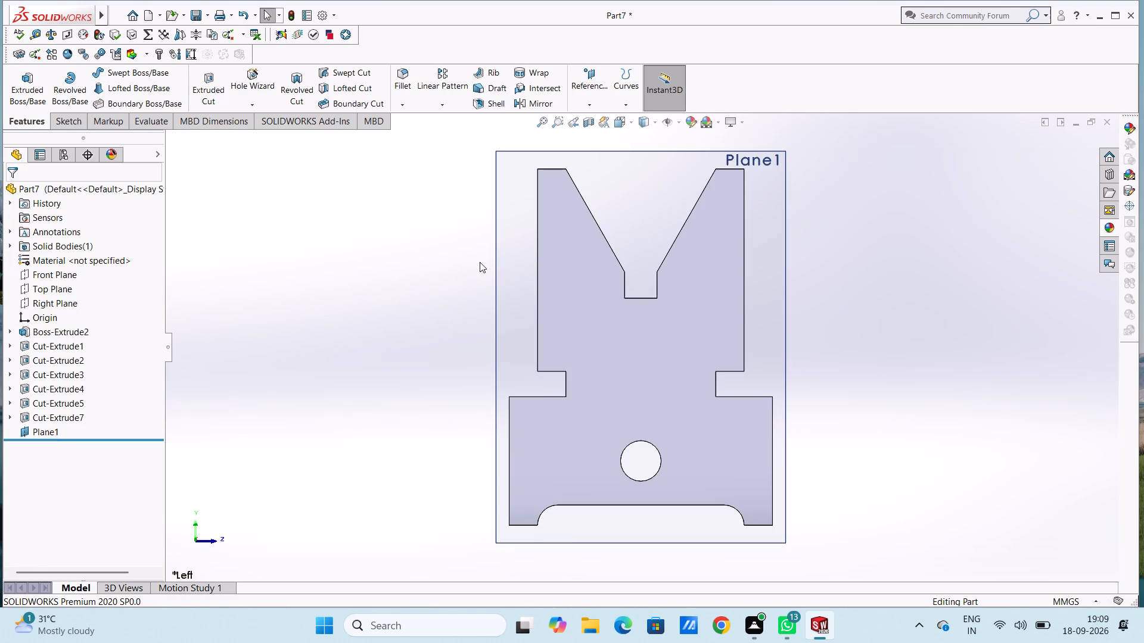
On Plane1, sketch connected lines along the rear notch's inner edge, 13 mm outward along the base, and about 56 mm up to support-top level.
{"action": "left_click", "coordinate": [499, 292]}
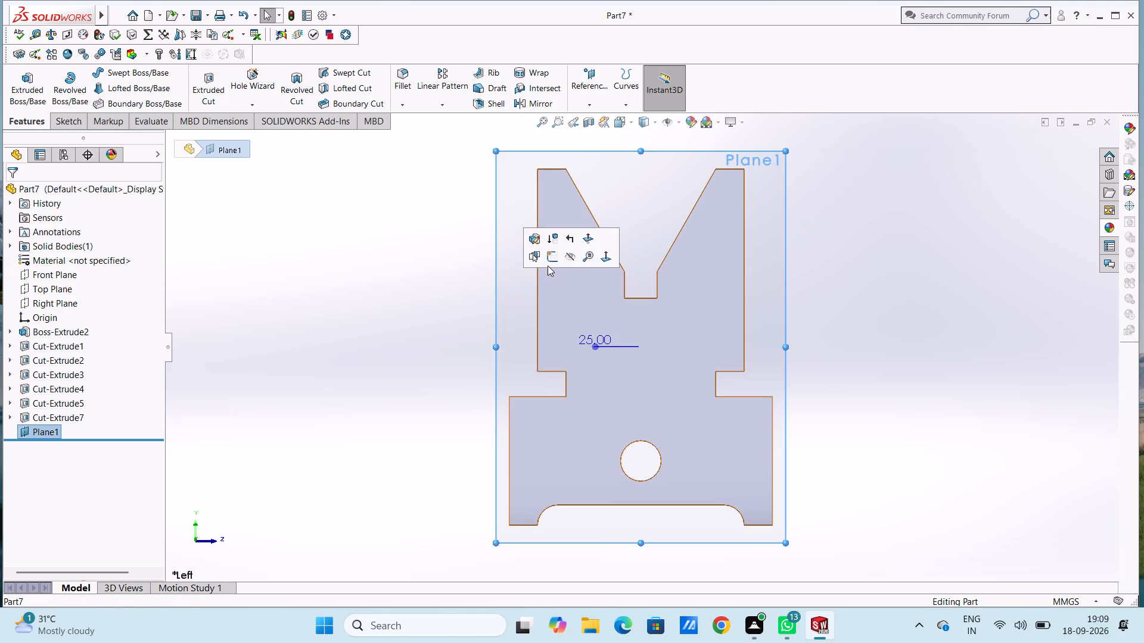
{"action": "left_click", "coordinate": [549, 258]}
{"action": "left_click", "coordinate": [424, 335]}
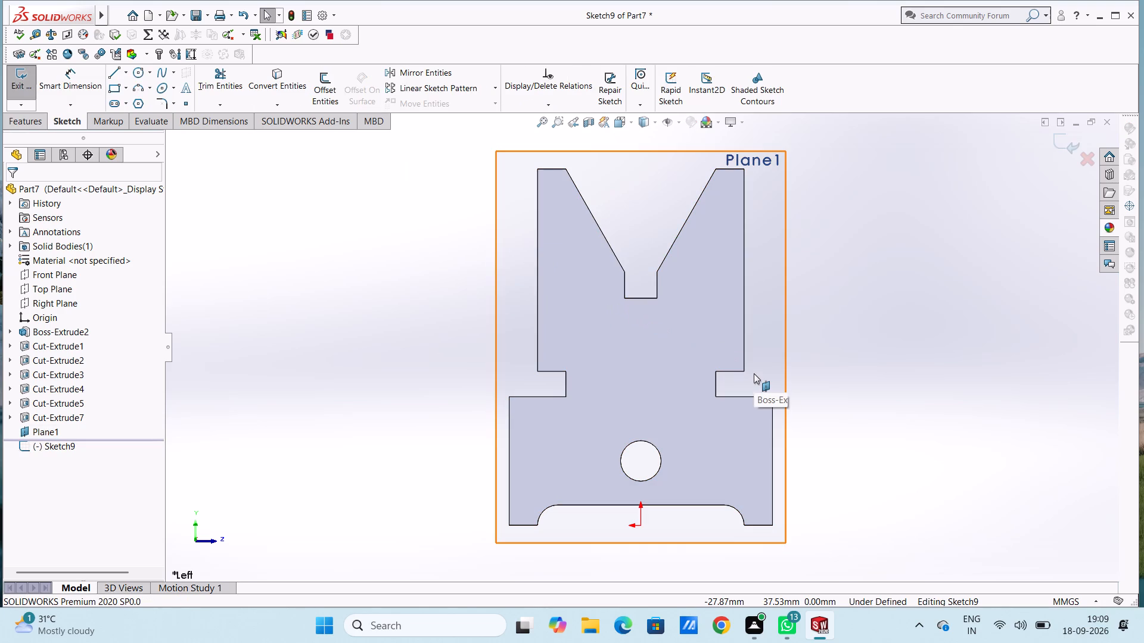
{"action": "scroll", "coordinate": [593, 360], "scroll_direction": "down", "scroll_amount": 1}
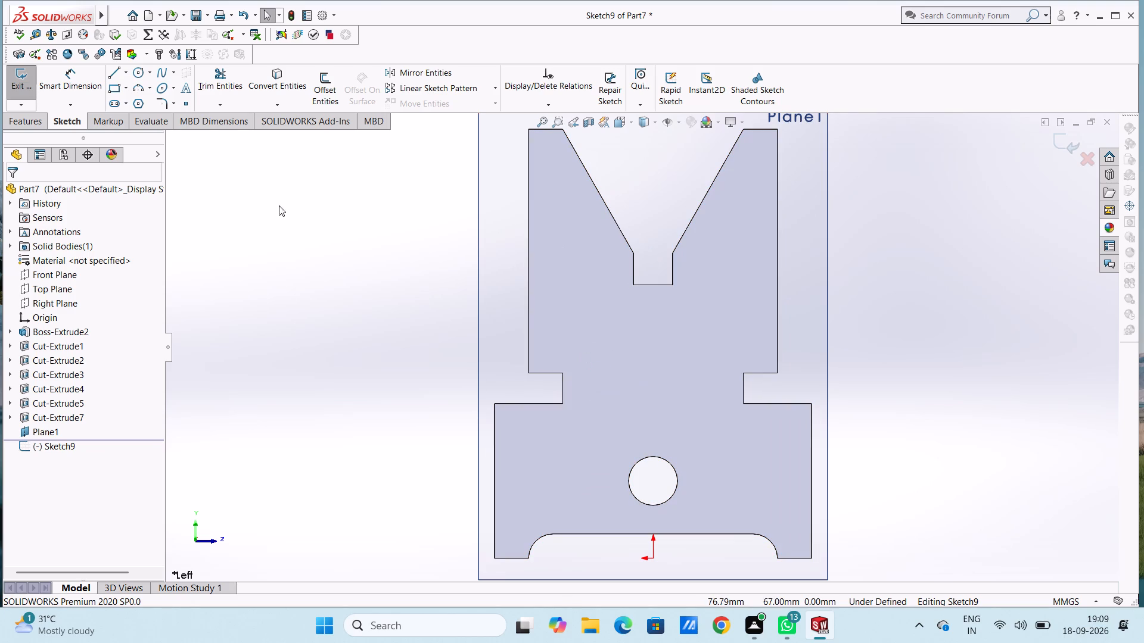
{"action": "left_click", "coordinate": [111, 71]}
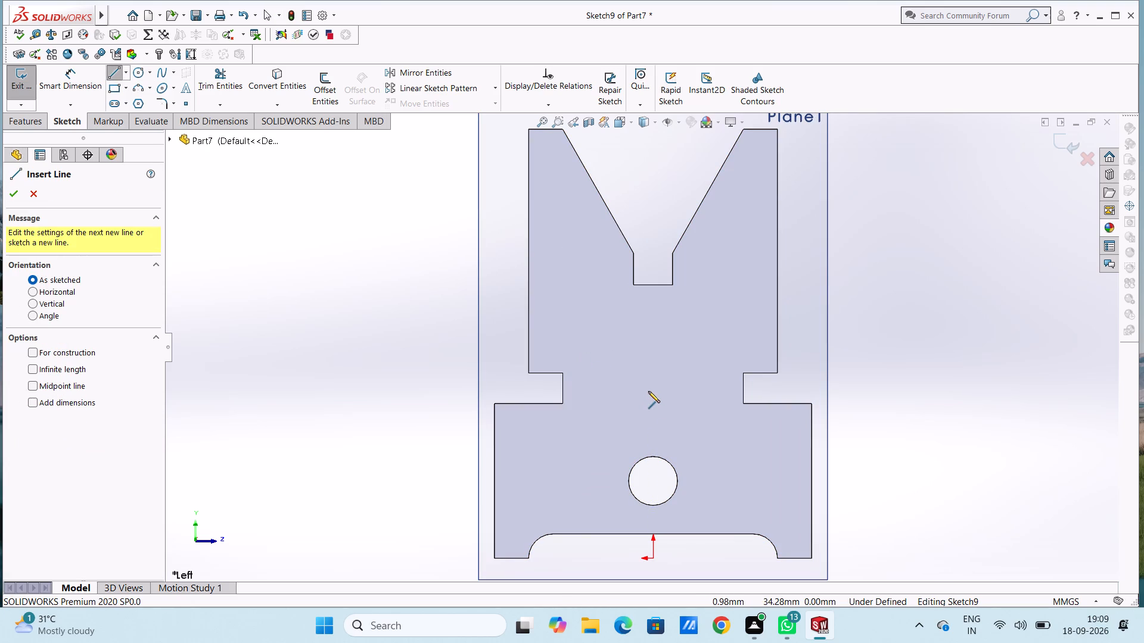
{"action": "left_click", "coordinate": [563, 372]}
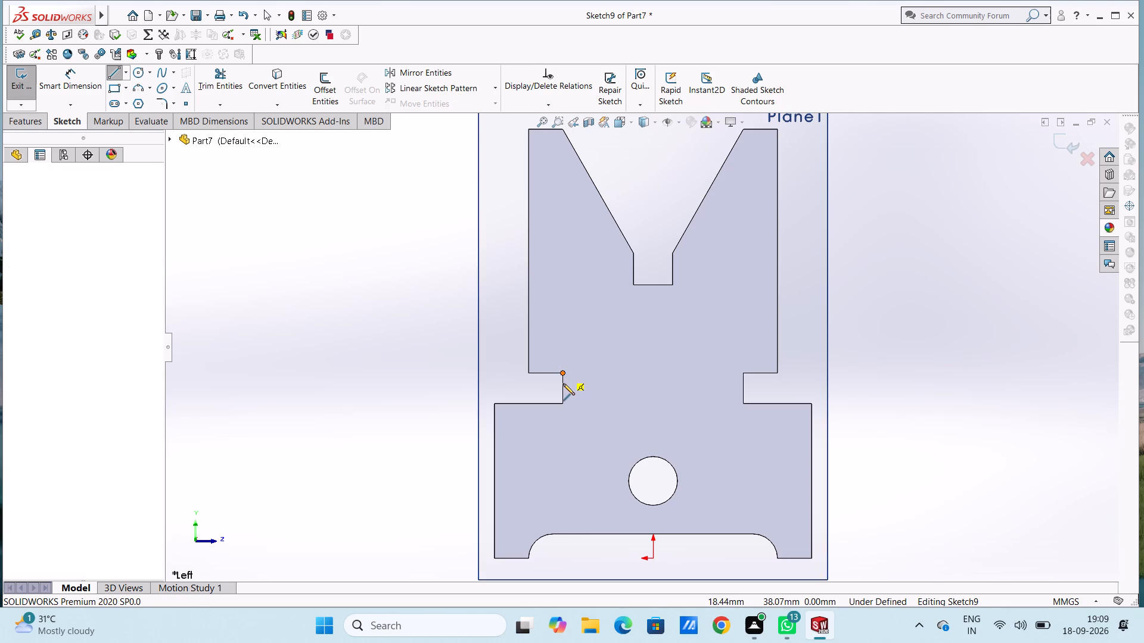
{"action": "left_click", "coordinate": [564, 402]}
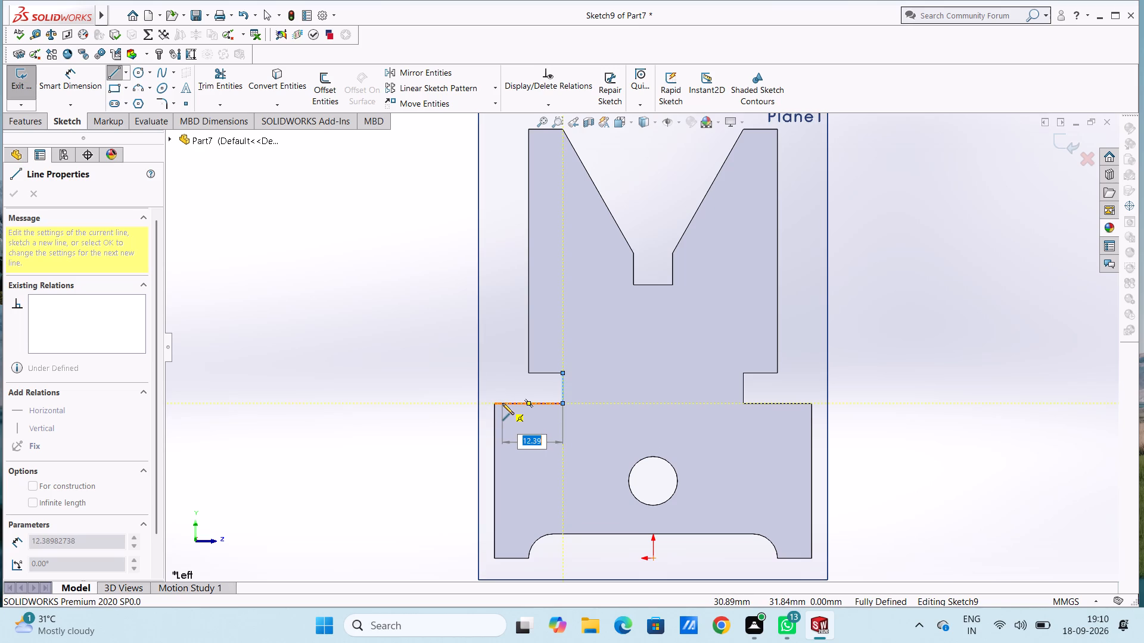
{"action": "type", "text": "13"}
{"action": "key", "text": "Return"}
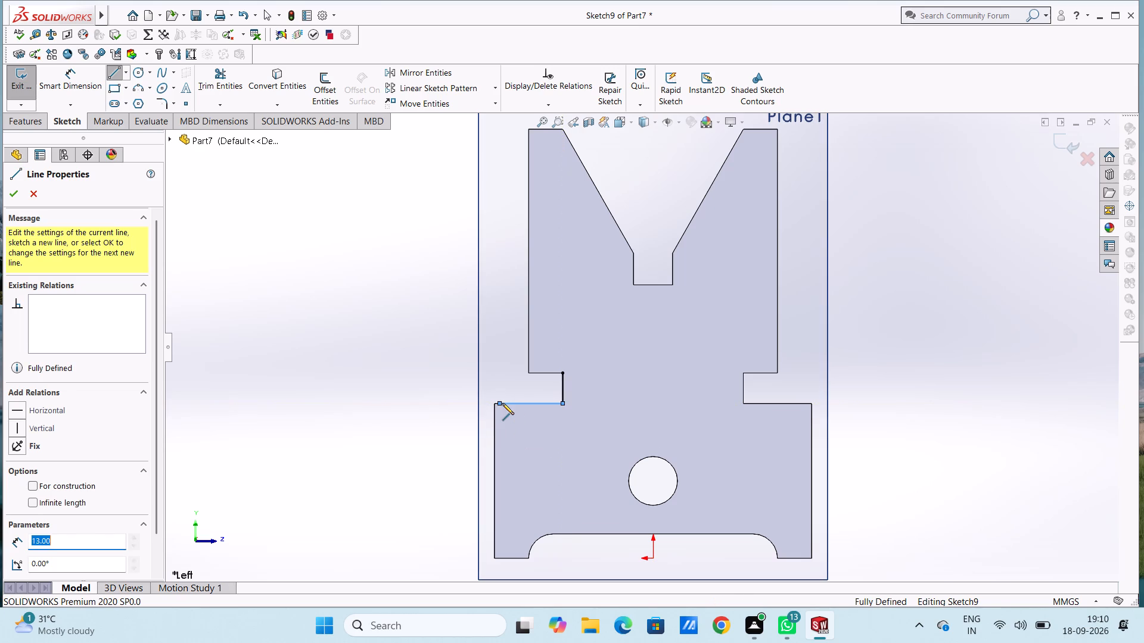
{"action": "scroll", "coordinate": [502, 403], "scroll_direction": "up", "scroll_amount": 2}
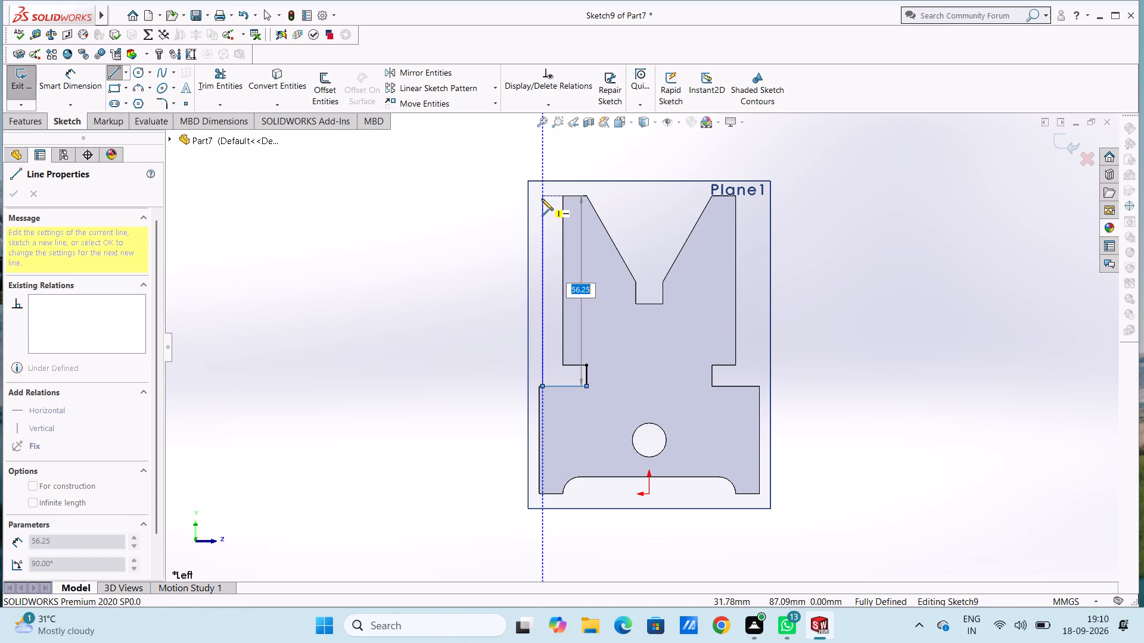
{"action": "left_click", "coordinate": [542, 198]}
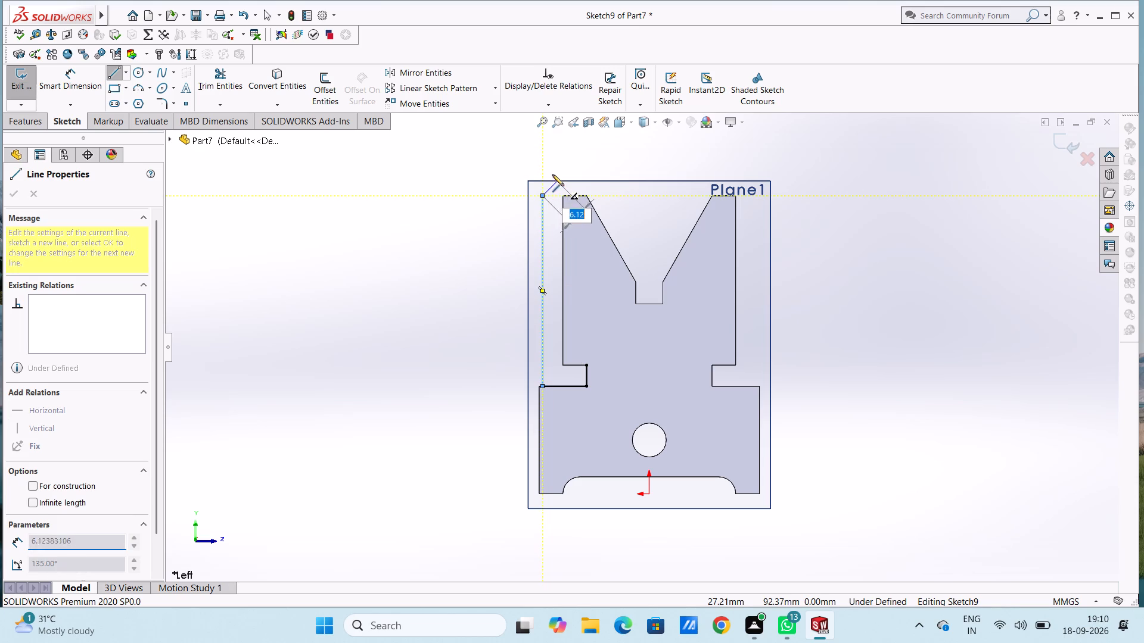
{"action": "key", "text": "Escape"}
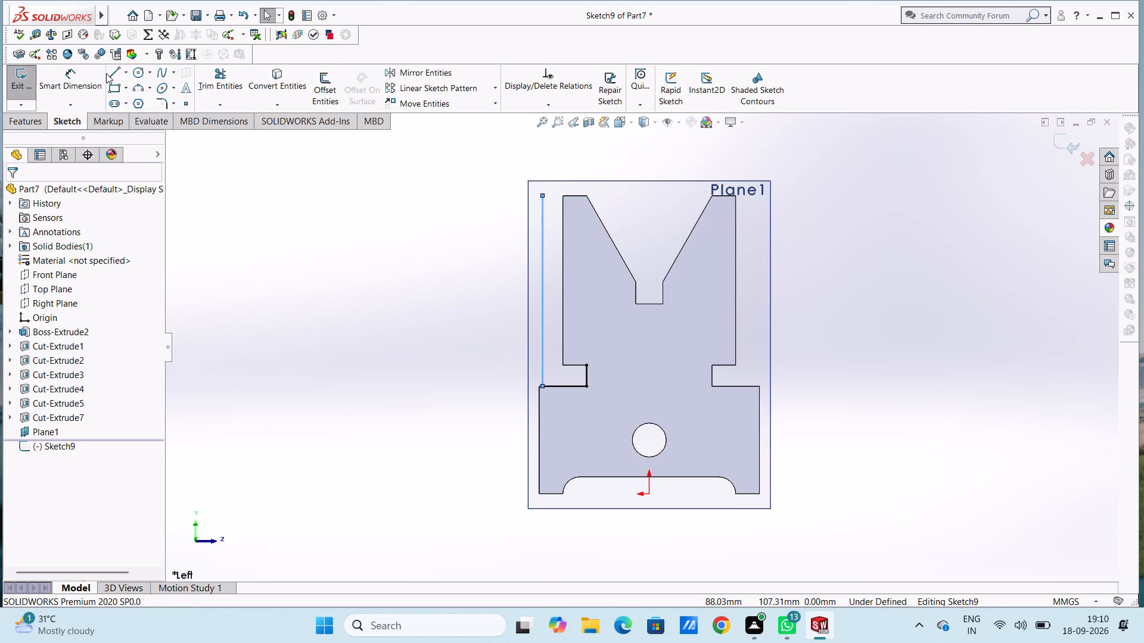
Sketch a closed L-shaped profile beside the V support's front side, with a 13 mm bottom line, following the notch and support edges.
{"action": "left_click", "coordinate": [113, 72]}
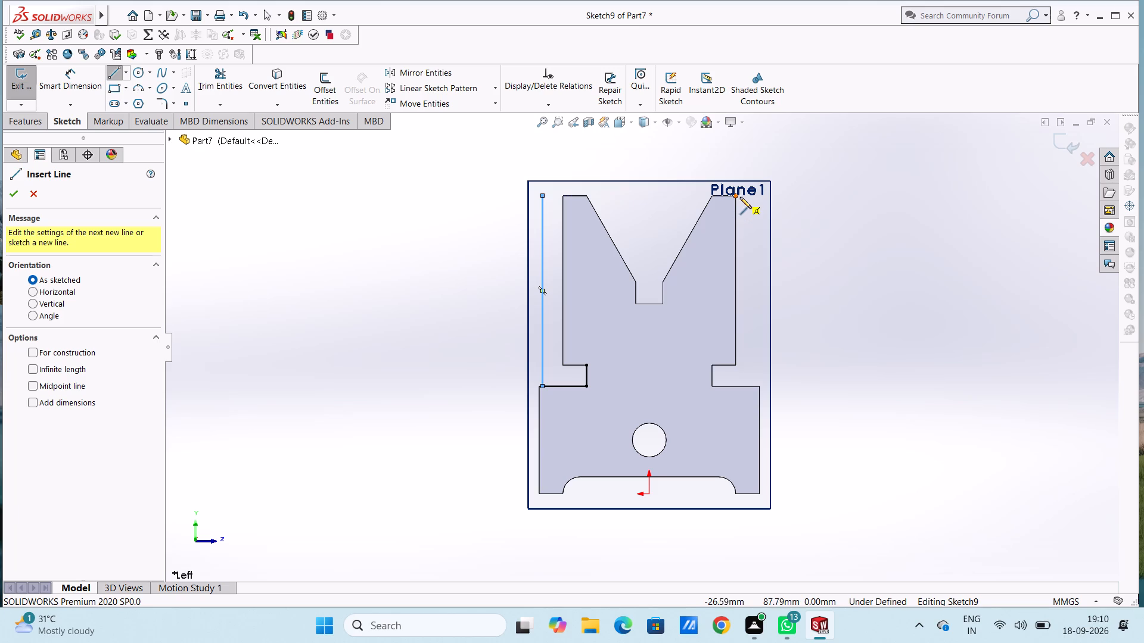
{"action": "left_click", "coordinate": [713, 365]}
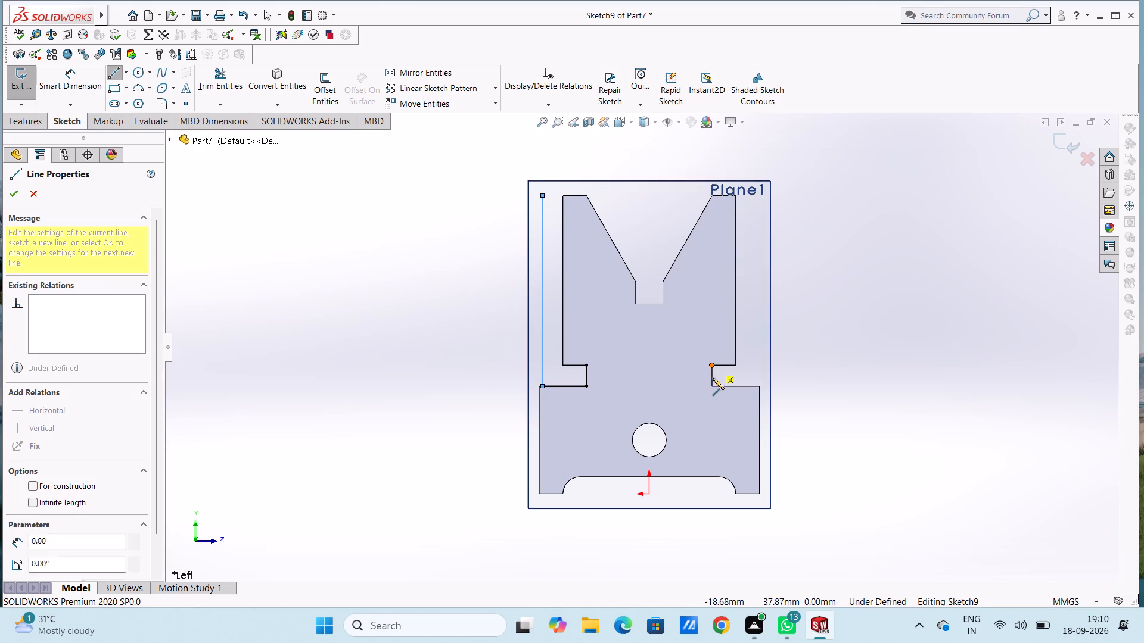
{"action": "left_click", "coordinate": [711, 388]}
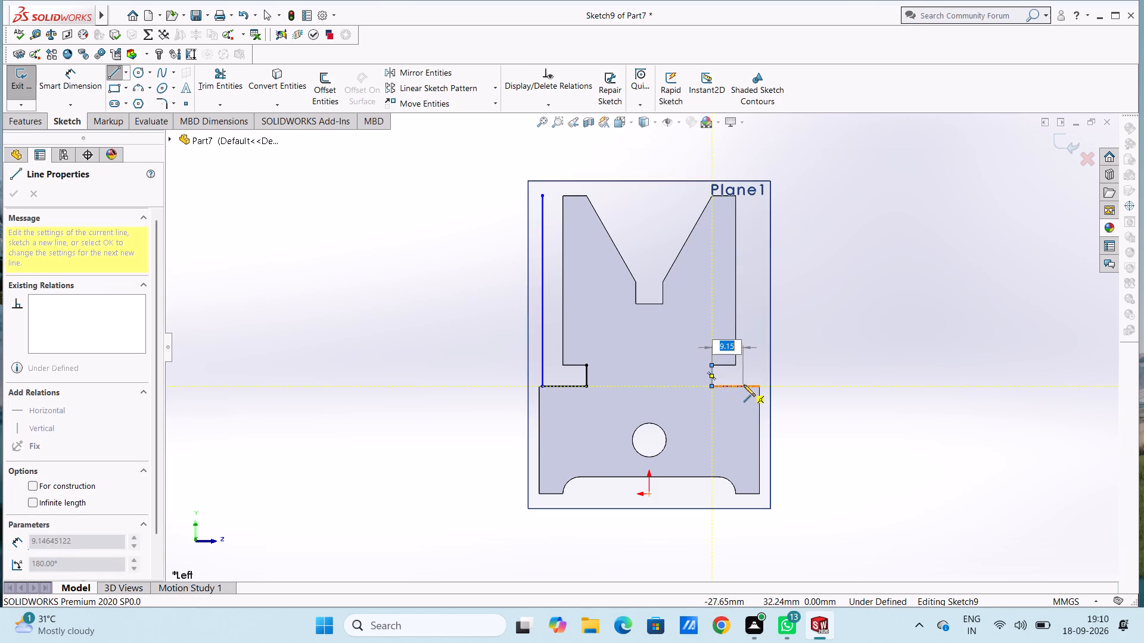
{"action": "type", "text": "13"}
{"action": "key", "text": "Return"}
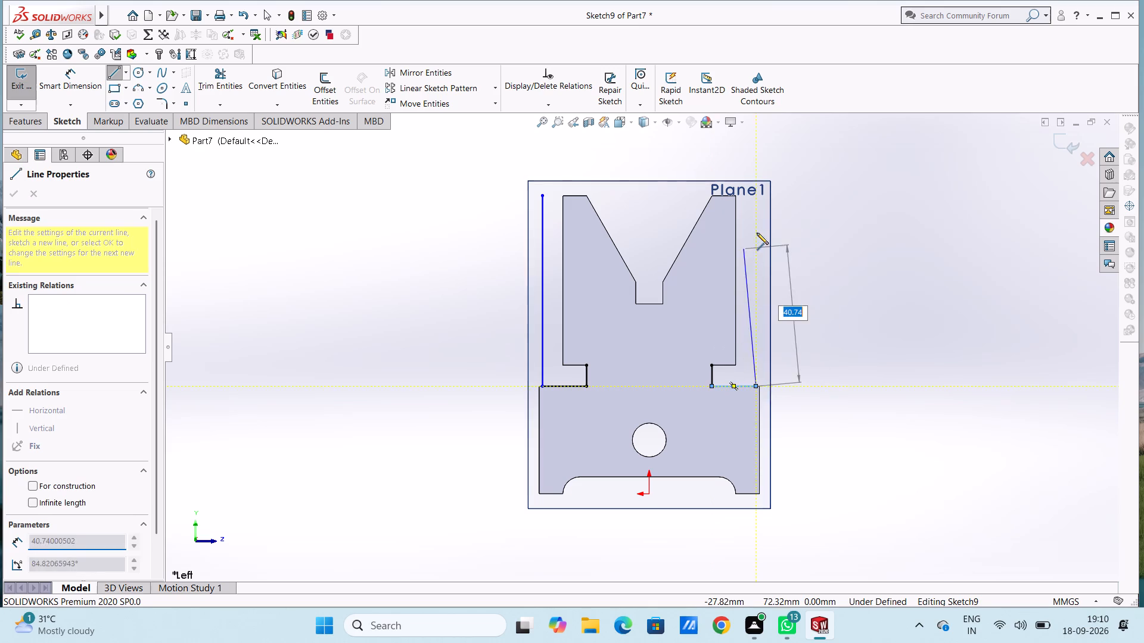
{"action": "left_click", "coordinate": [757, 195]}
{"action": "left_click", "coordinate": [735, 196]}
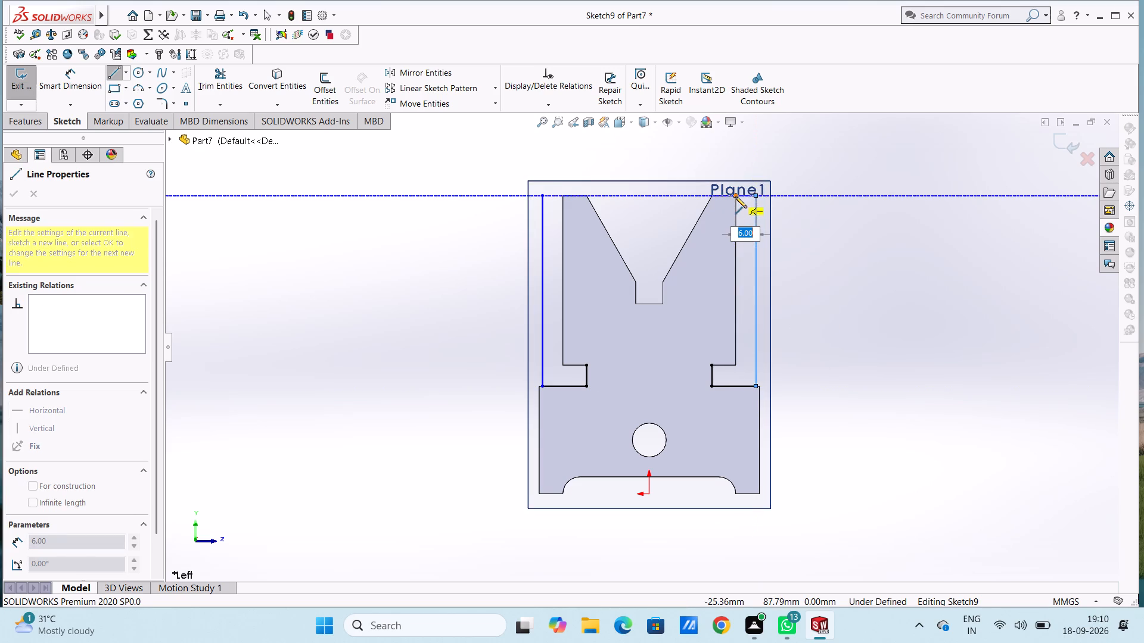
{"action": "left_click", "coordinate": [735, 364]}
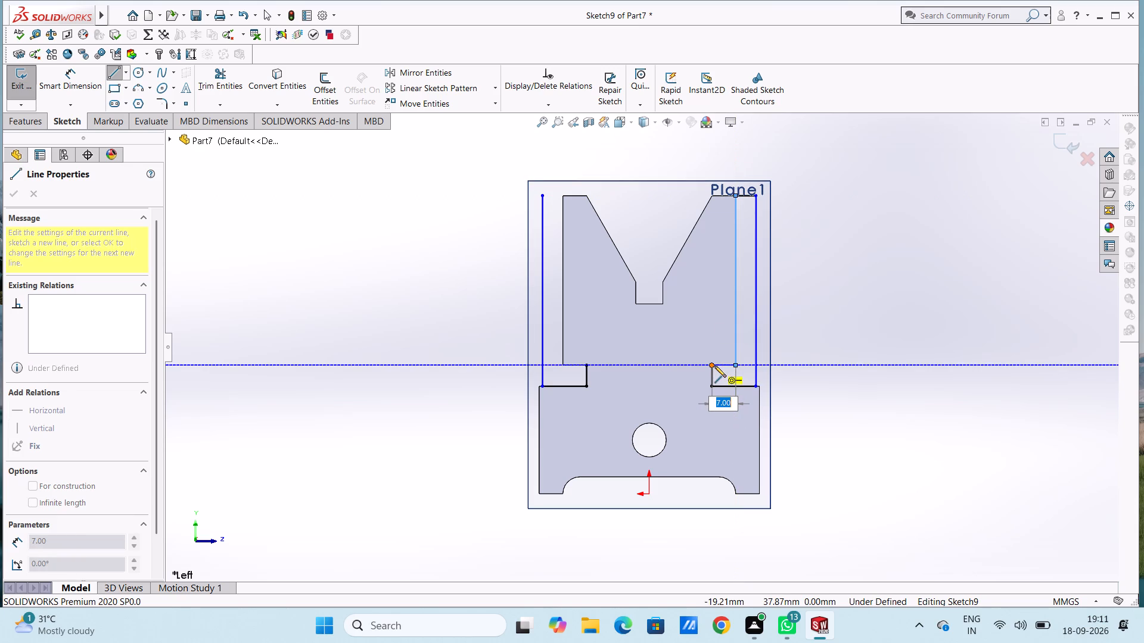
{"action": "left_click", "coordinate": [714, 365]}
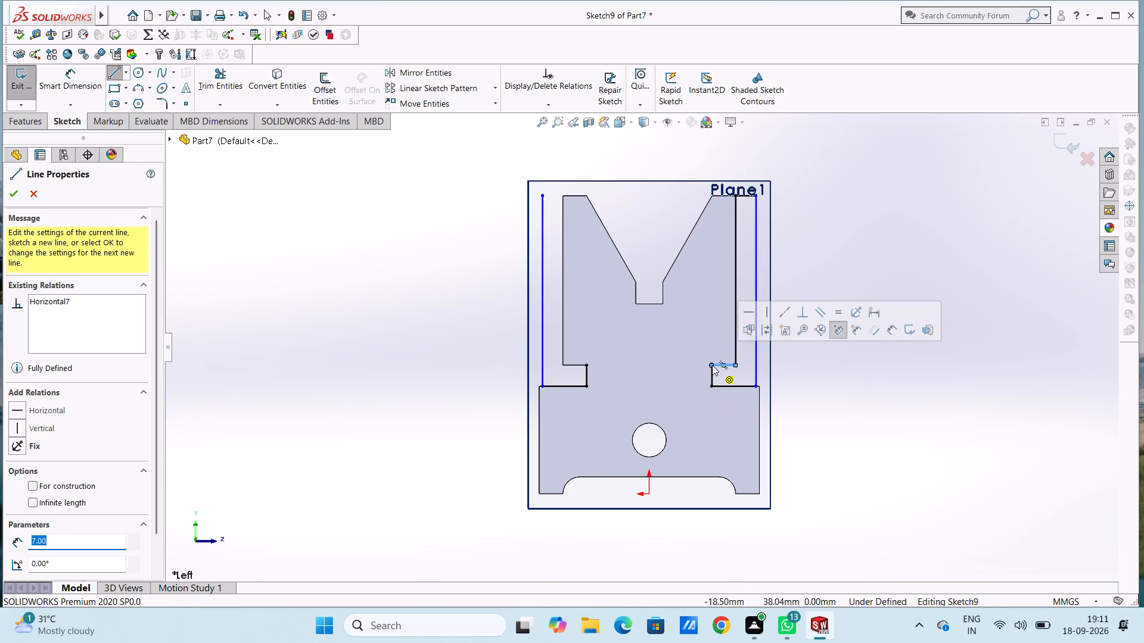
{"action": "key", "text": "Escape"}
{"action": "key", "text": "Escape"}
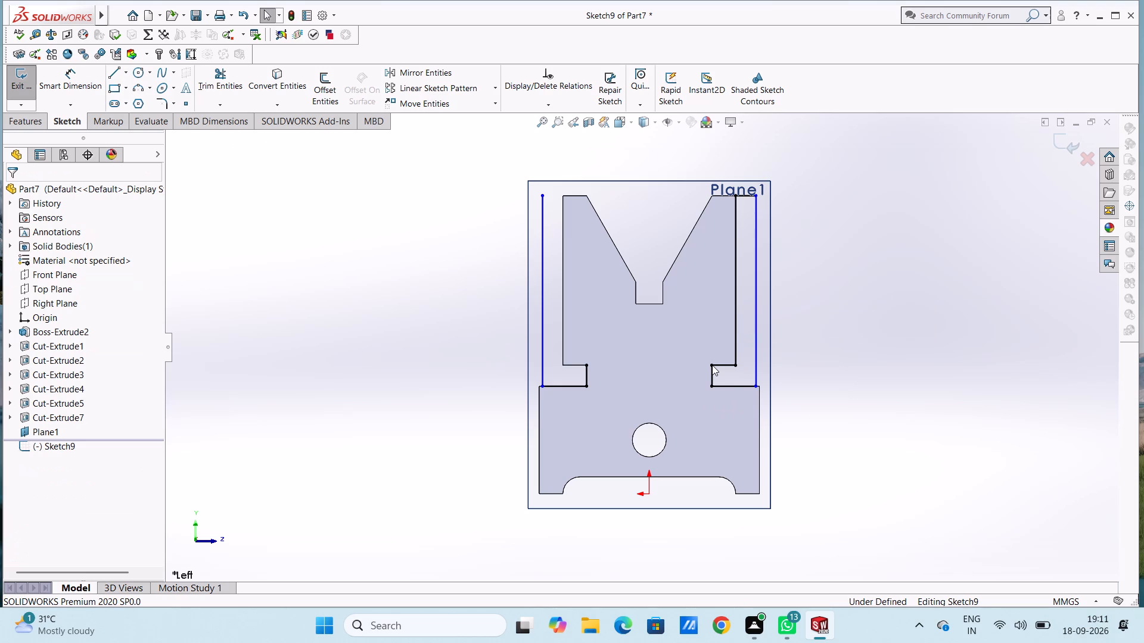
Close the rear L-shaped profile with lines across its top, down the V support's side, and along the notch's upper edge.
{"action": "left_click", "coordinate": [111, 70]}
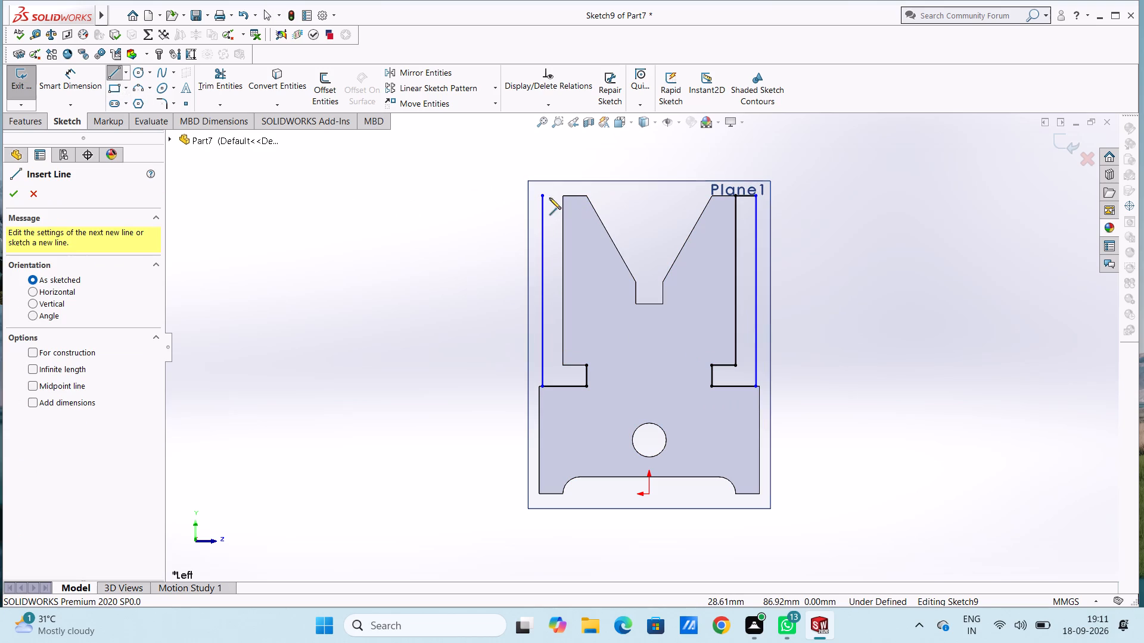
{"action": "left_click", "coordinate": [541, 195]}
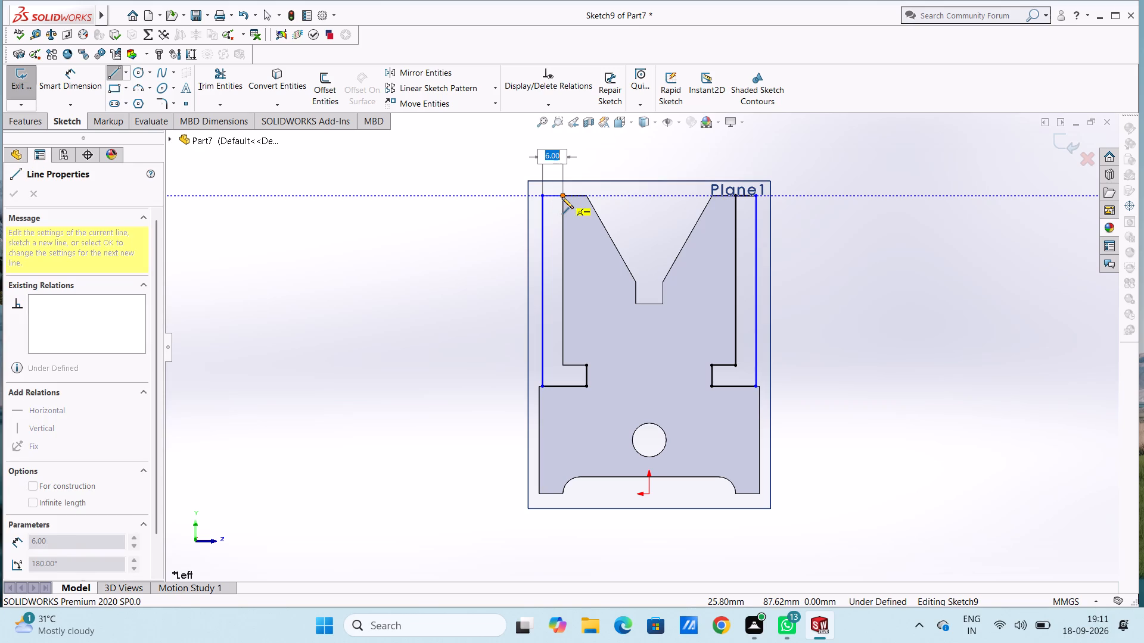
{"action": "left_click", "coordinate": [561, 196]}
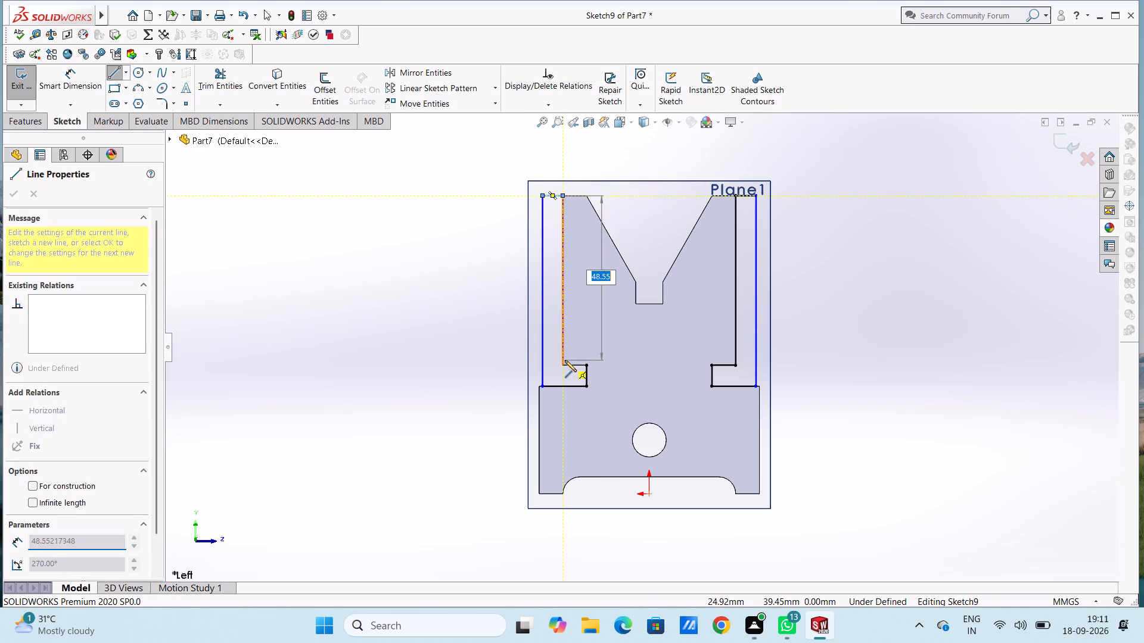
{"action": "left_click", "coordinate": [561, 366]}
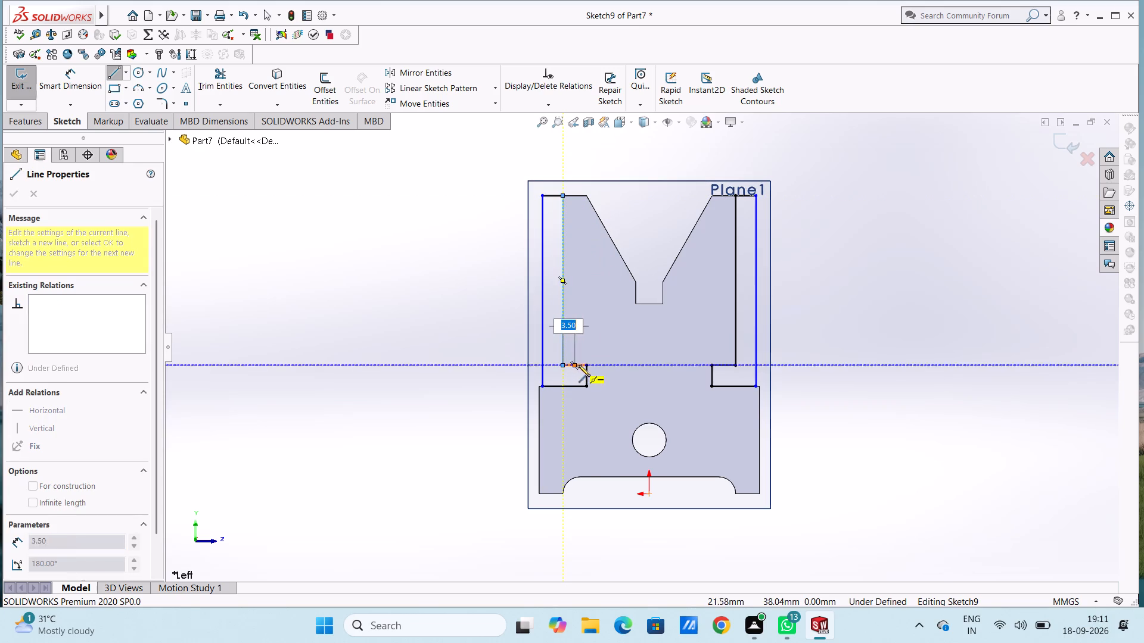
{"action": "left_click", "coordinate": [586, 365]}
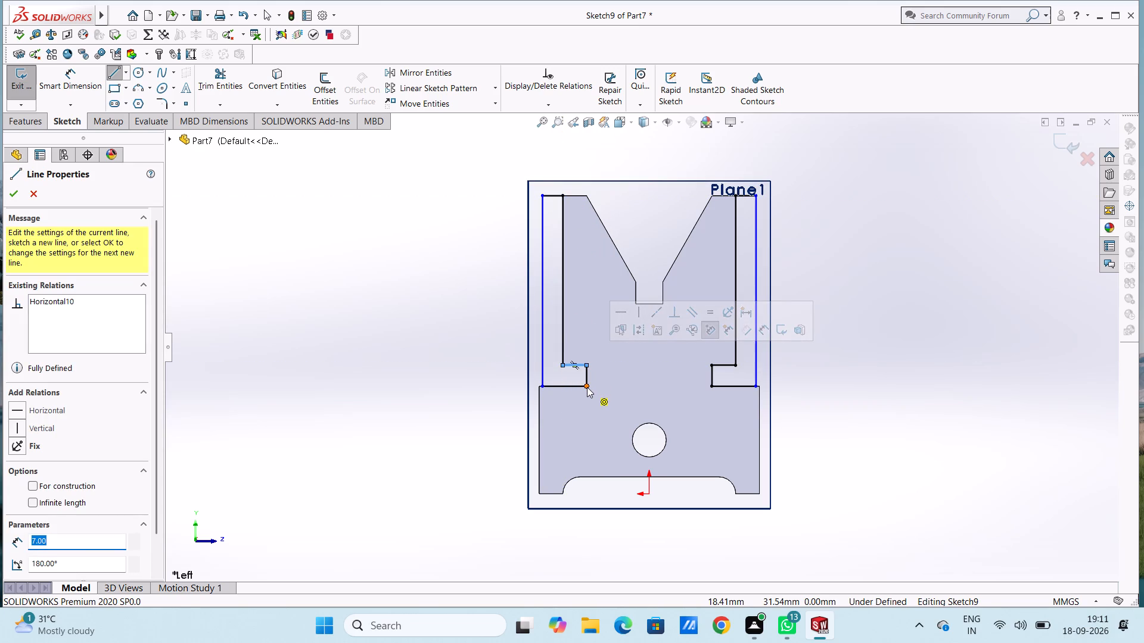
{"action": "left_click", "coordinate": [587, 386]}
{"action": "key", "text": "Escape"}
{"action": "key", "text": "Escape"}
{"action": "key", "text": "Escape"}
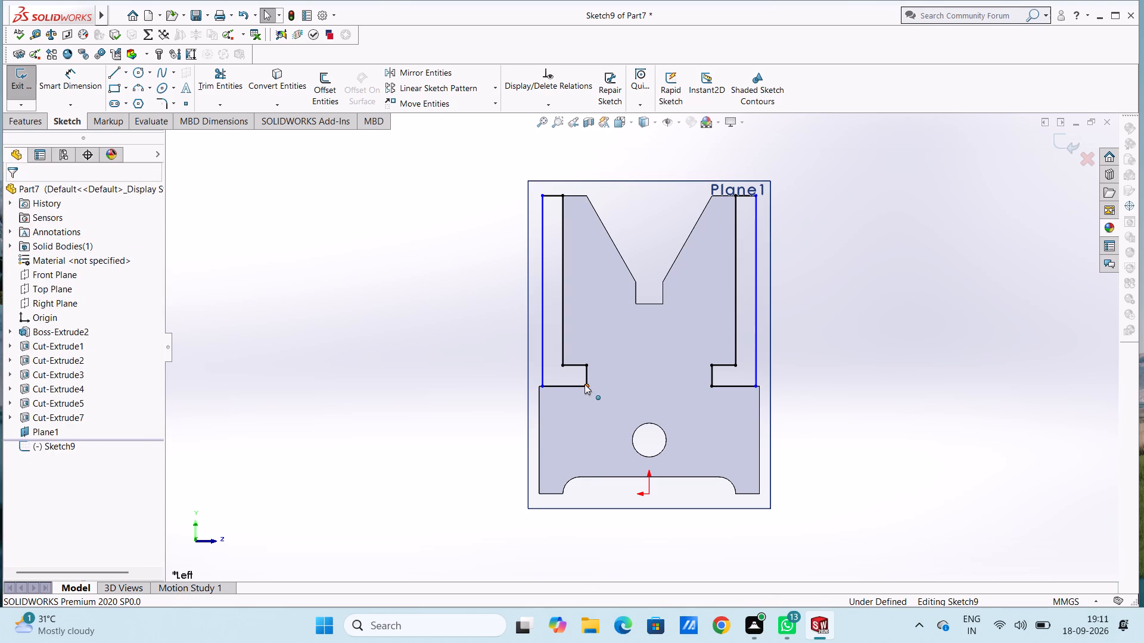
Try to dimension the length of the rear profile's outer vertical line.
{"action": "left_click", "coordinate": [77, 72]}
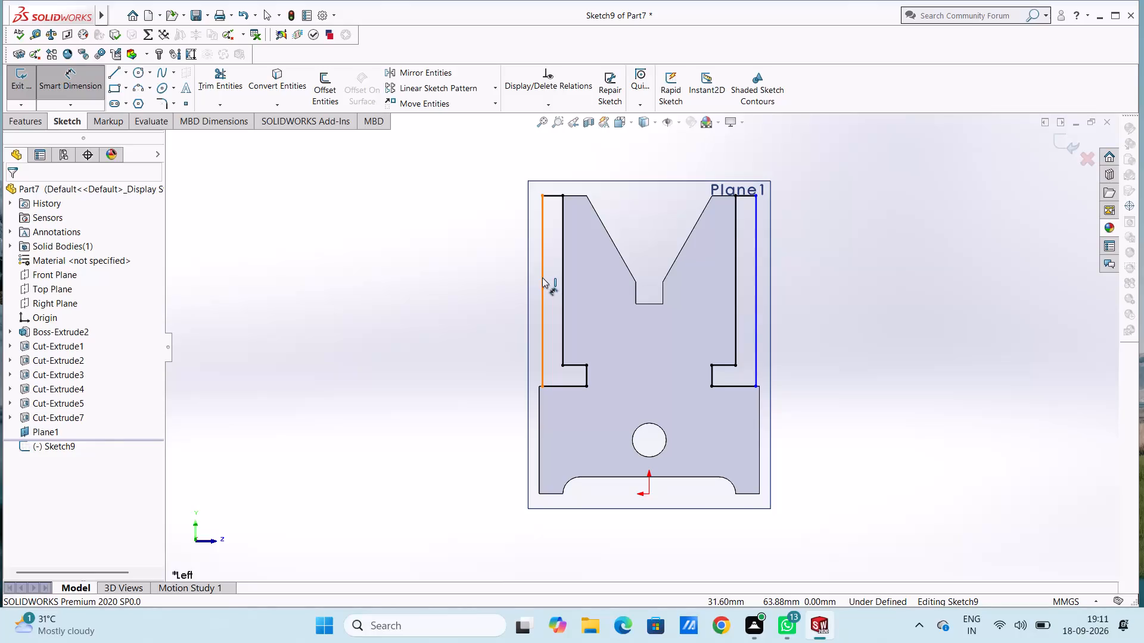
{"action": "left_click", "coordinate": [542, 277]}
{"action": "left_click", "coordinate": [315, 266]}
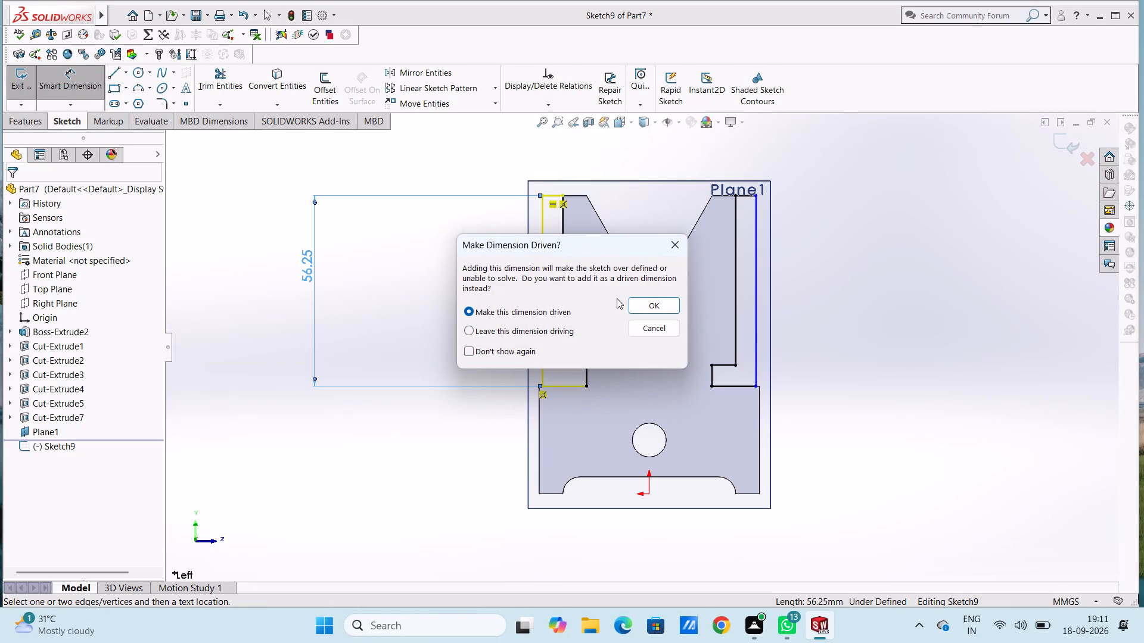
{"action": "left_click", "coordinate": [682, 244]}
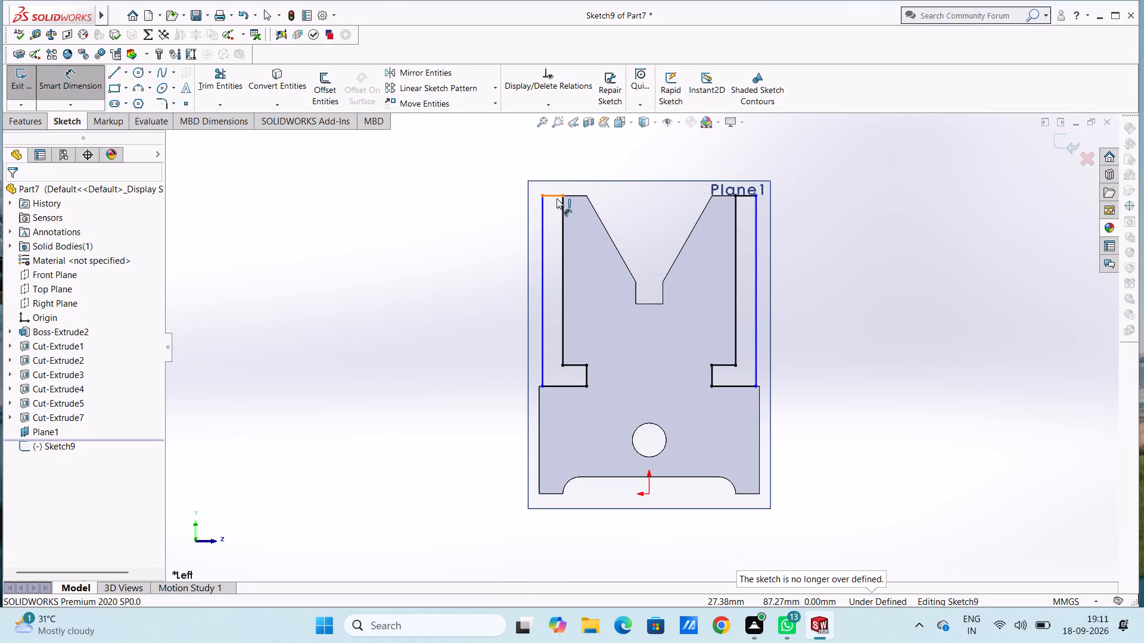
Dimension the short top lines of both L-shaped profiles at 6 mm each.
{"action": "left_click", "coordinate": [552, 185]}
{"action": "left_click", "coordinate": [557, 195]}
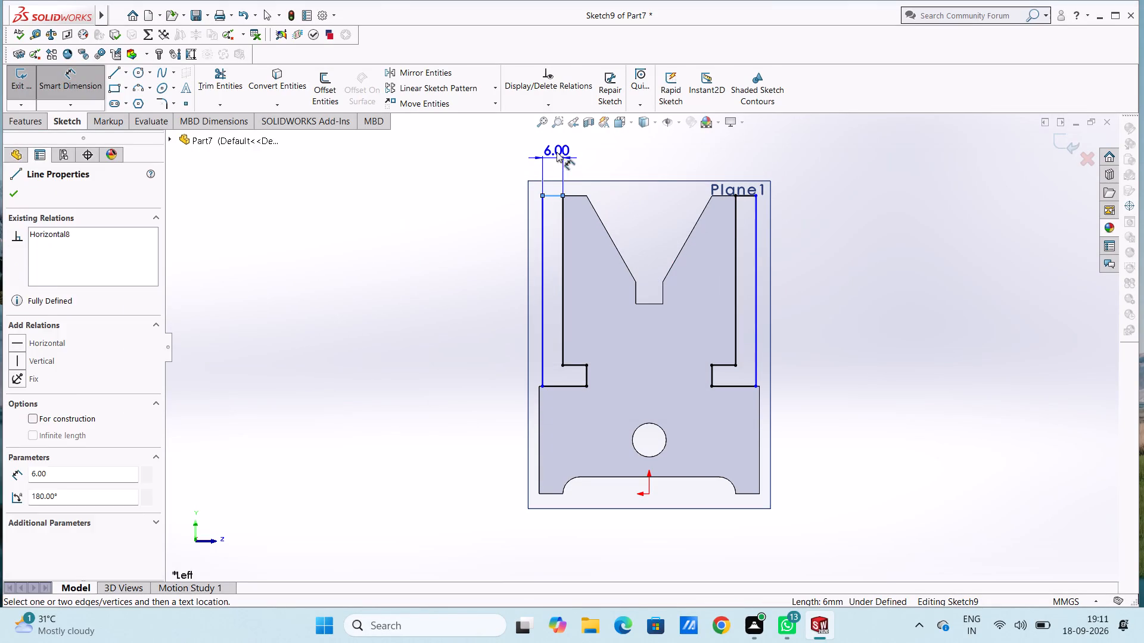
{"action": "left_click", "coordinate": [556, 151]}
{"action": "left_click", "coordinate": [505, 133]}
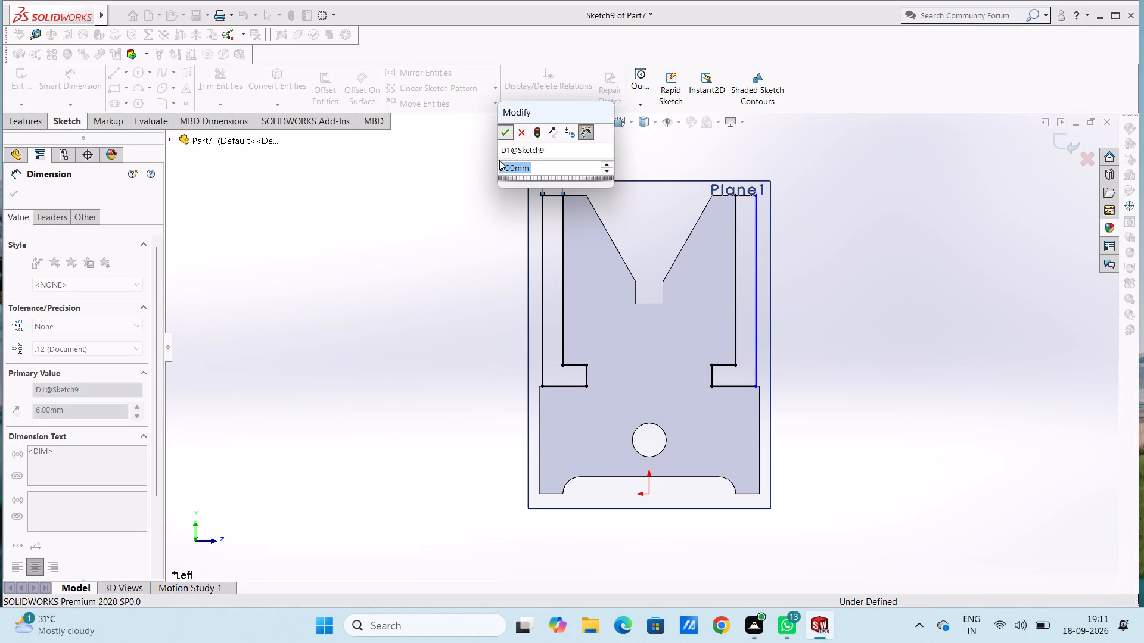
{"action": "left_click", "coordinate": [466, 228]}
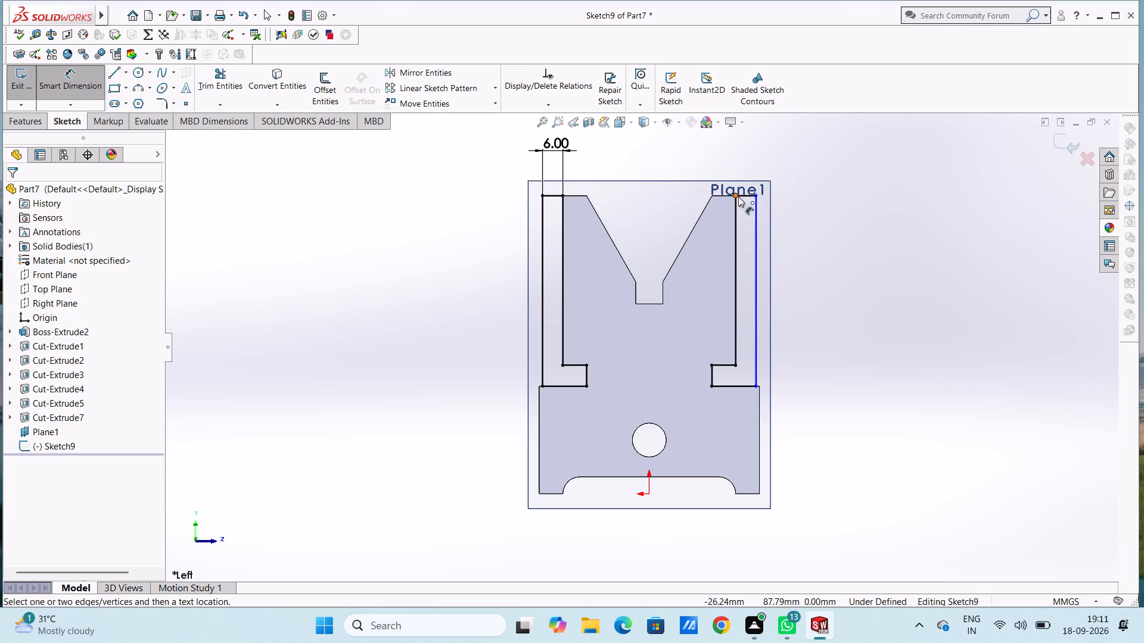
{"action": "left_click", "coordinate": [744, 196]}
{"action": "left_click", "coordinate": [743, 149]}
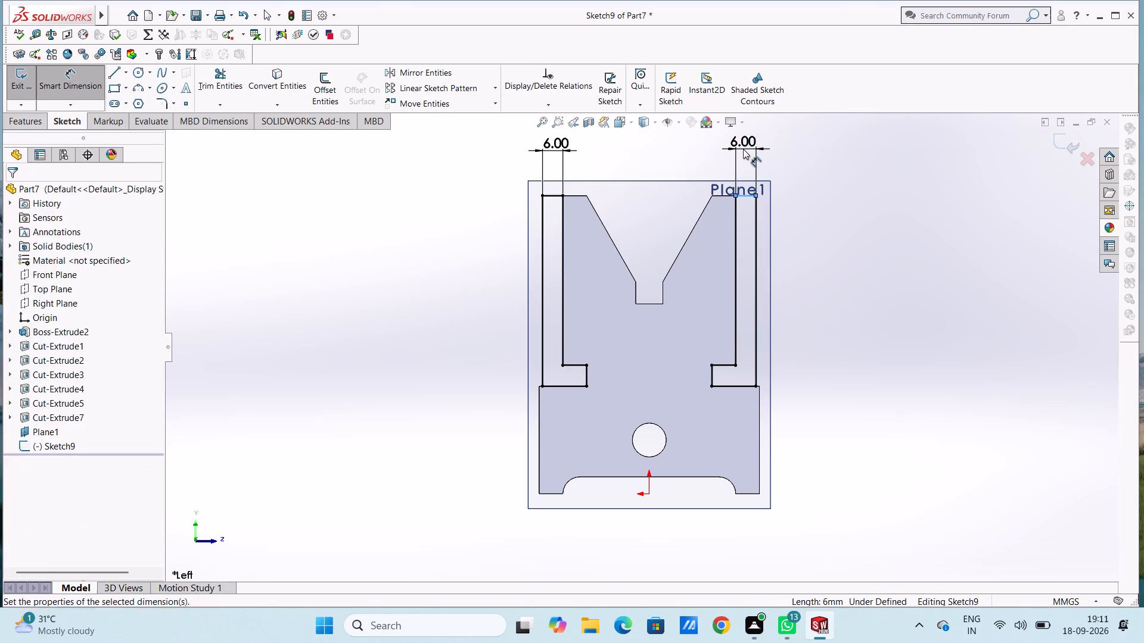
{"action": "left_click", "coordinate": [693, 132]}
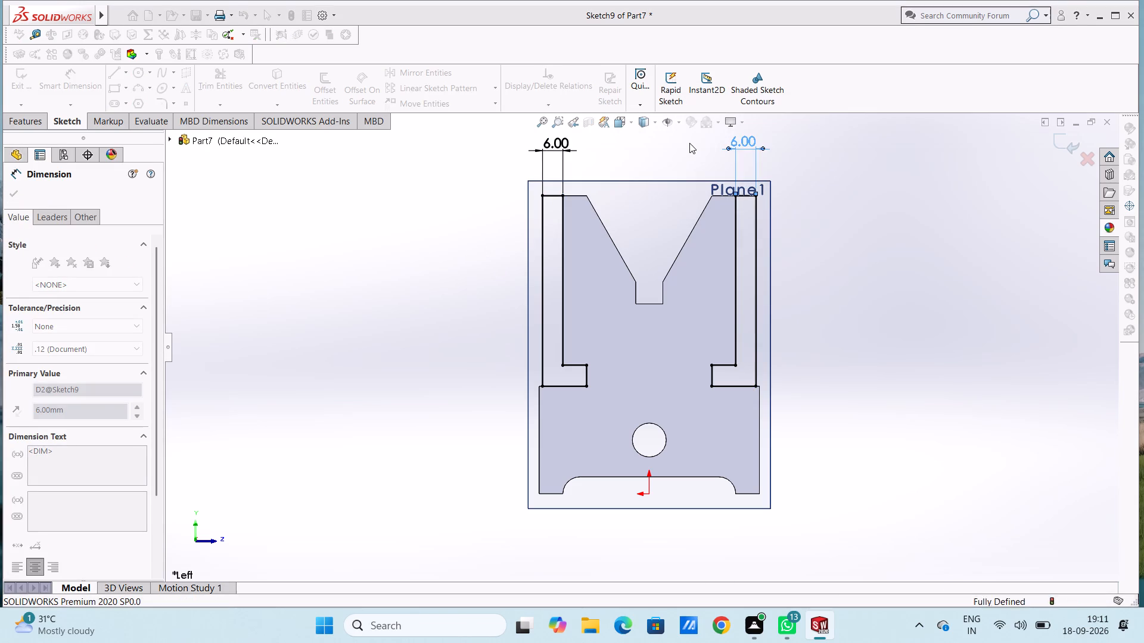
{"action": "left_click", "coordinate": [688, 143]}
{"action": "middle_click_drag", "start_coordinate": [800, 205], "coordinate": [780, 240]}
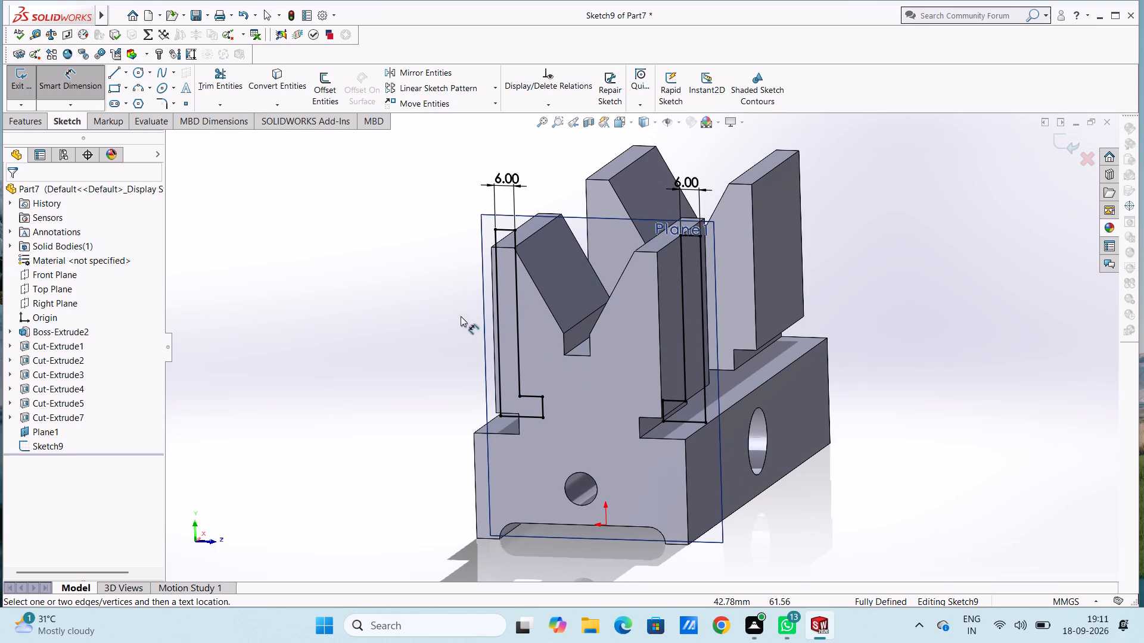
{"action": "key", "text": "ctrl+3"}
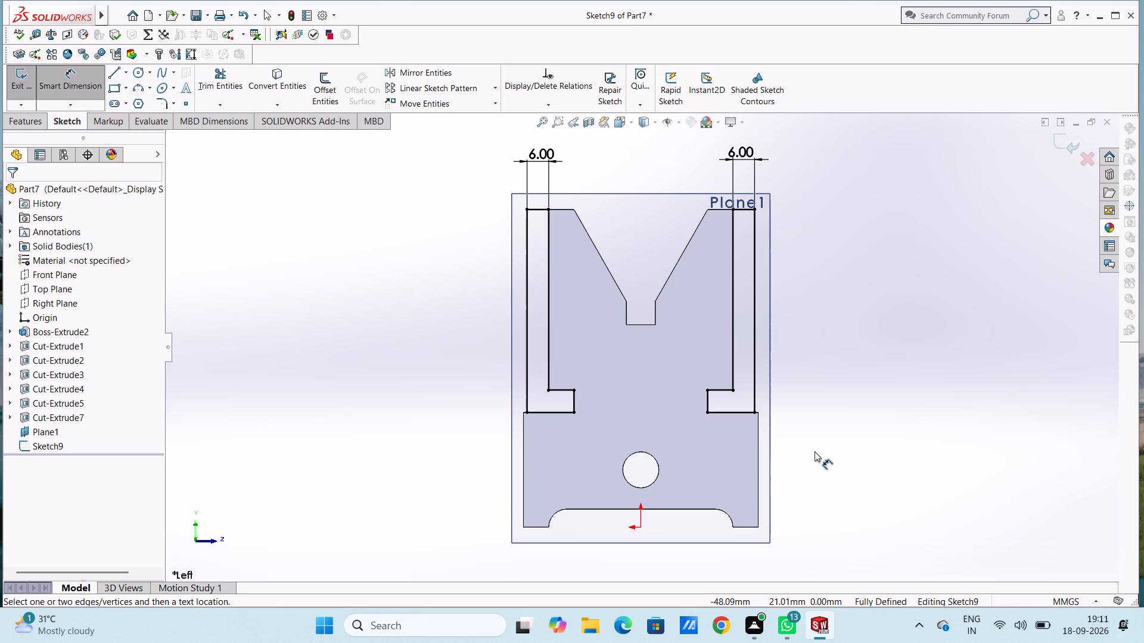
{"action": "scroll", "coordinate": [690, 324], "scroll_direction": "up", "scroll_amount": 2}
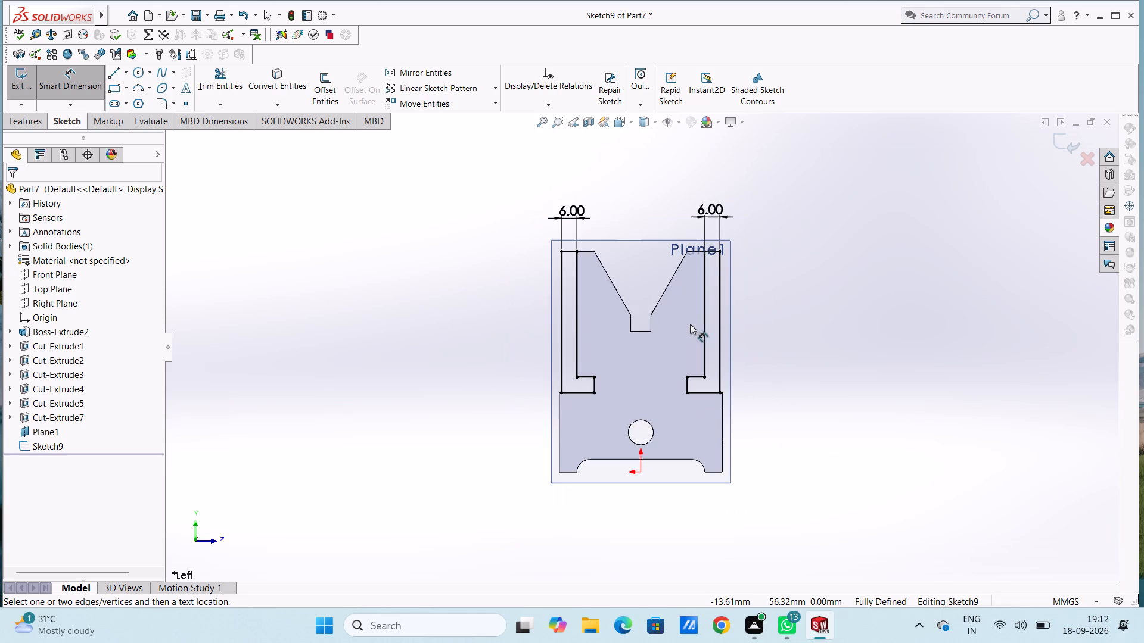
Sketch two concentric semicircular arcs joining the L-profiles' outer and inner top corners, with 31.5 mm and 25.5 mm radii.
{"action": "left_click", "coordinate": [142, 88]}
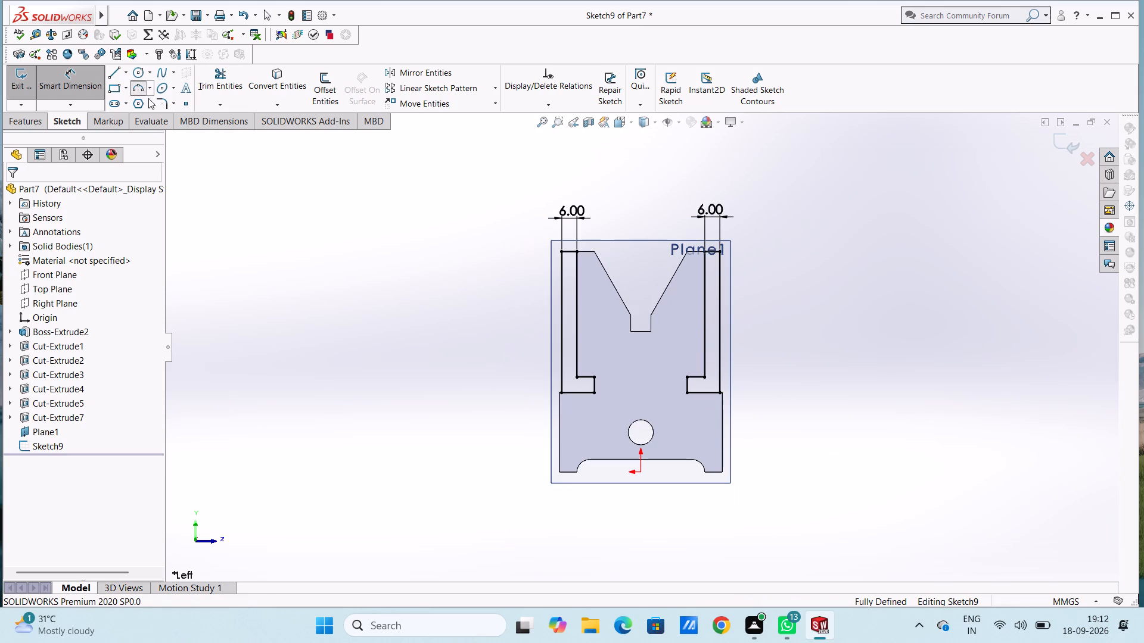
{"action": "left_click", "coordinate": [562, 252]}
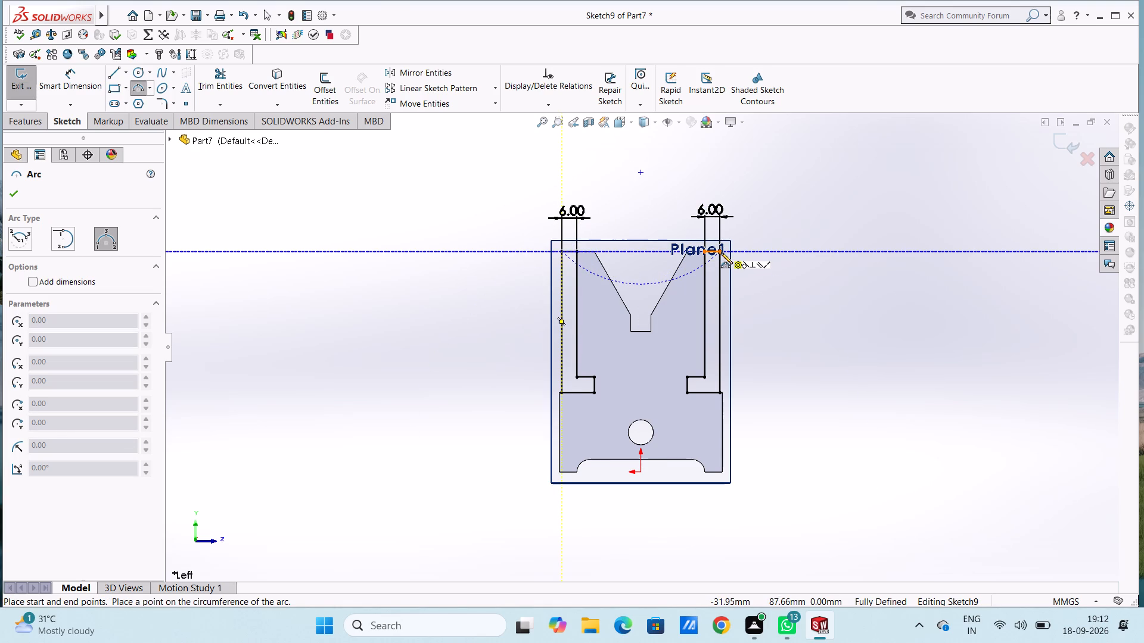
{"action": "scroll", "coordinate": [721, 252], "scroll_direction": "down", "scroll_amount": 5}
{"action": "left_click", "coordinate": [688, 286]}
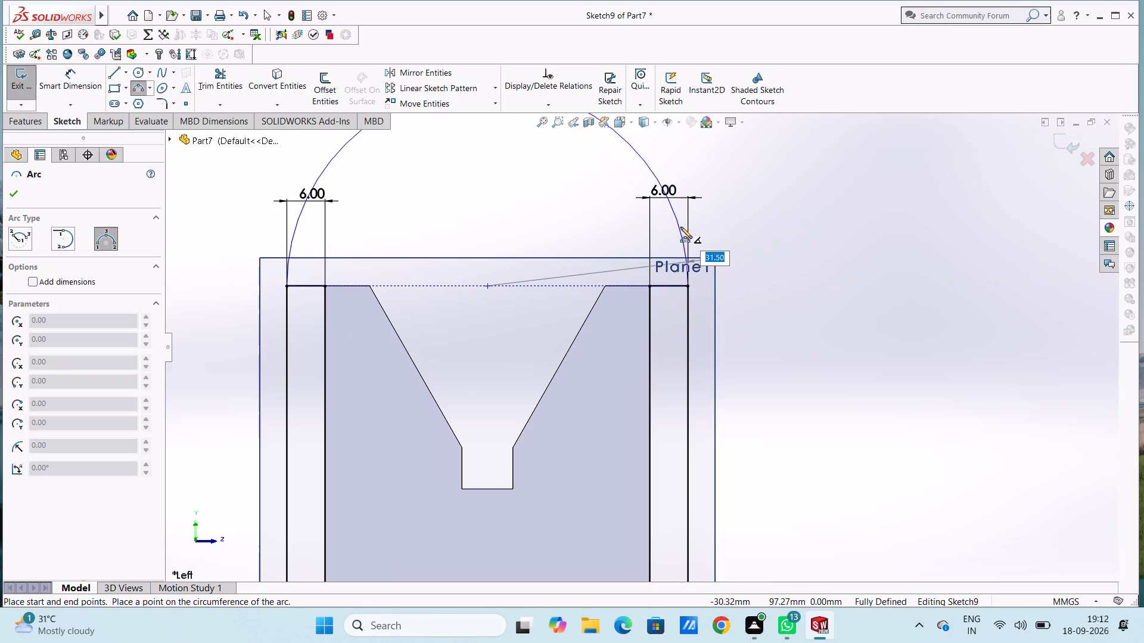
{"action": "scroll", "coordinate": [680, 227], "scroll_direction": "up", "scroll_amount": 1}
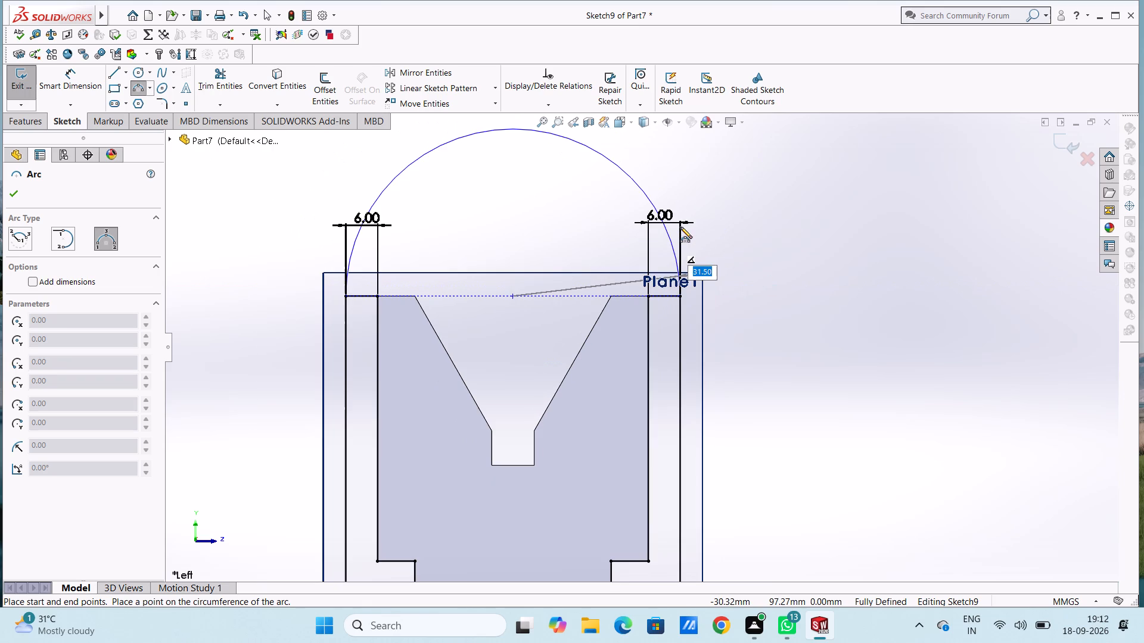
{"action": "scroll", "coordinate": [680, 227], "scroll_direction": "up", "scroll_amount": 1}
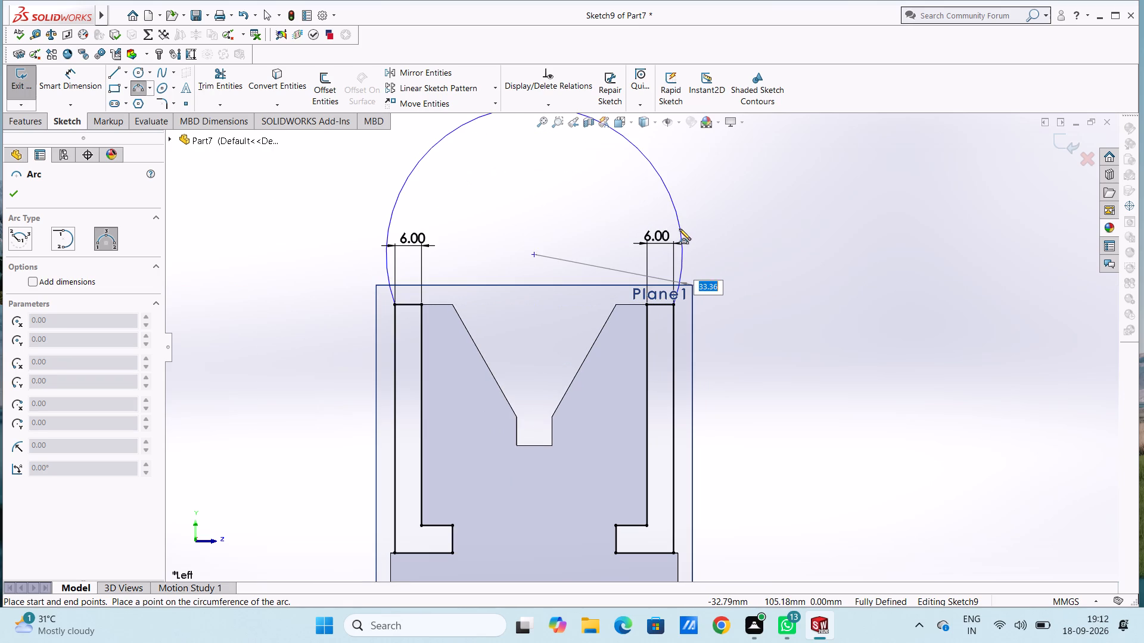
{"action": "left_click", "coordinate": [664, 263]}
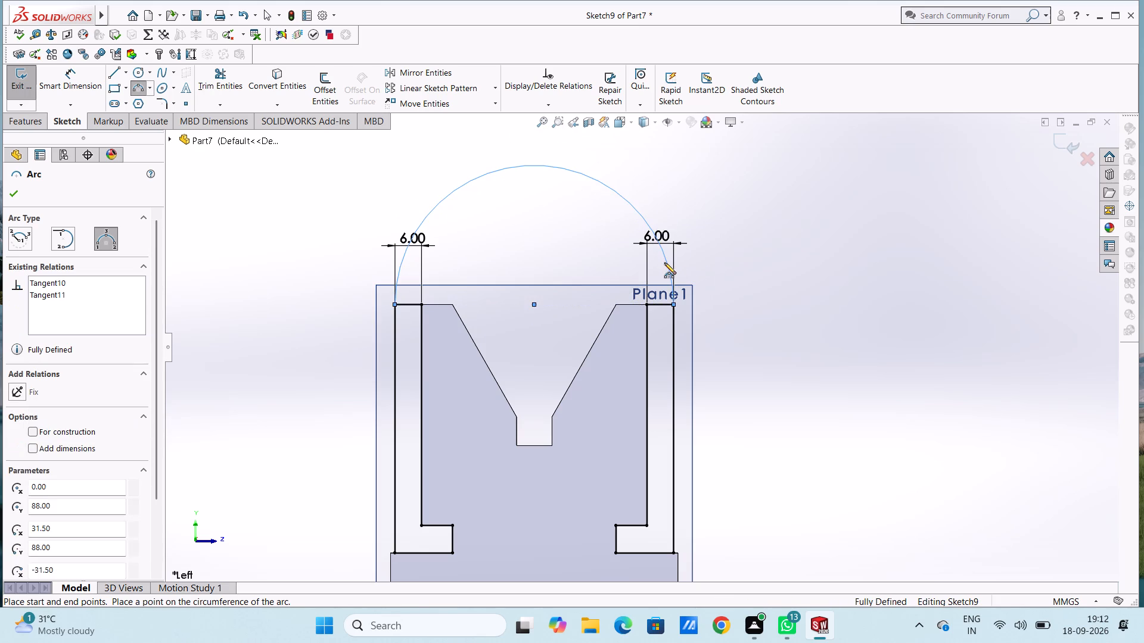
{"action": "left_click", "coordinate": [421, 305]}
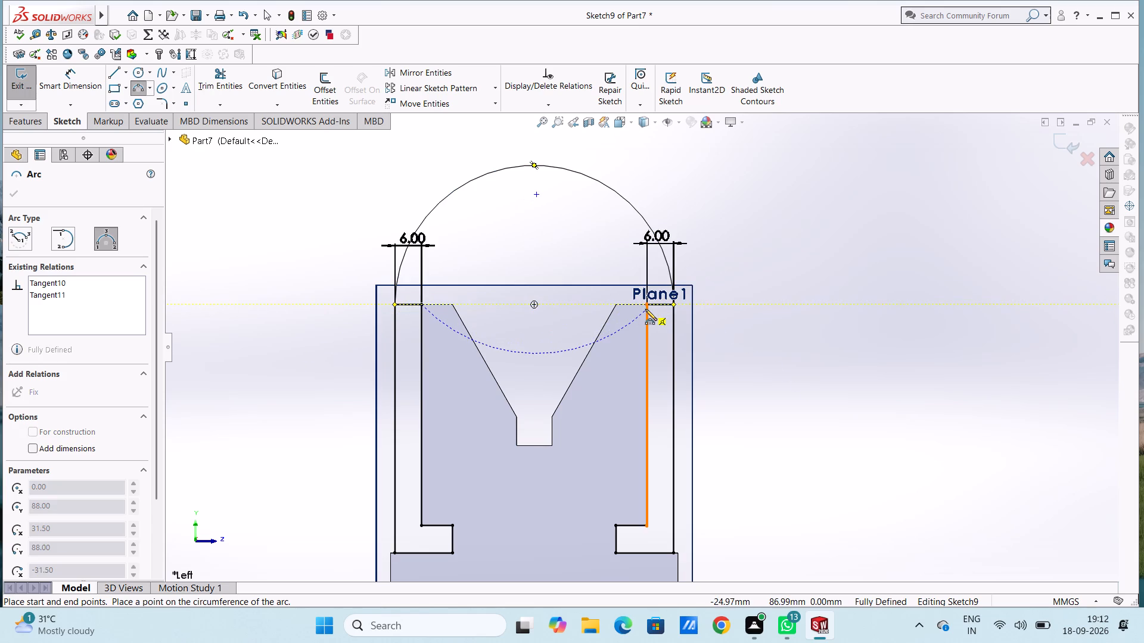
{"action": "left_click", "coordinate": [646, 305]}
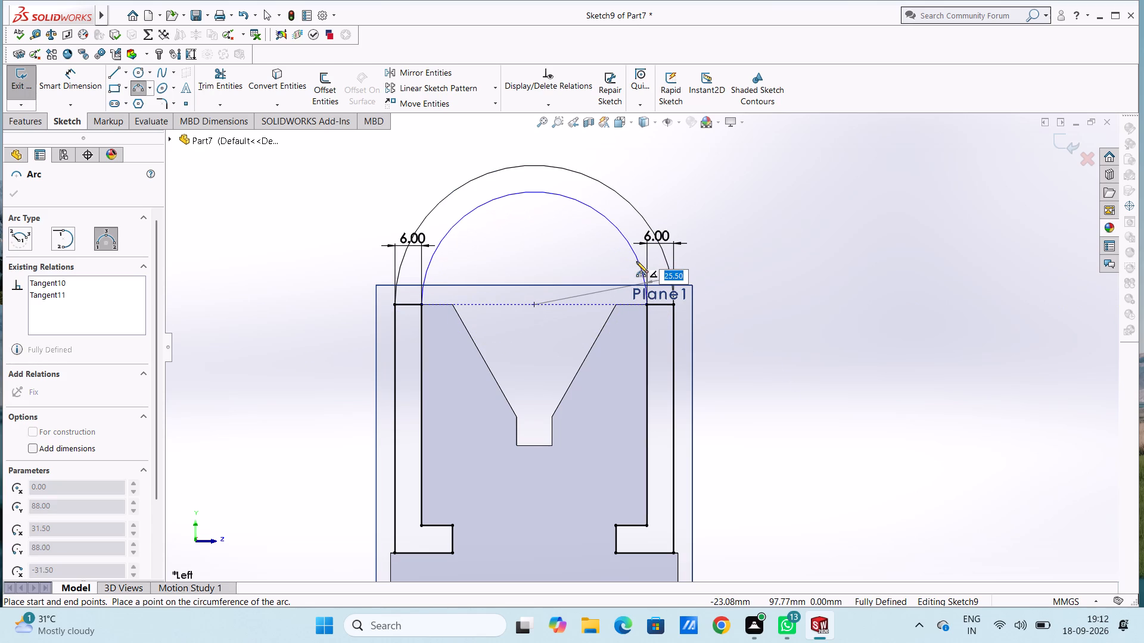
{"action": "left_click", "coordinate": [636, 261]}
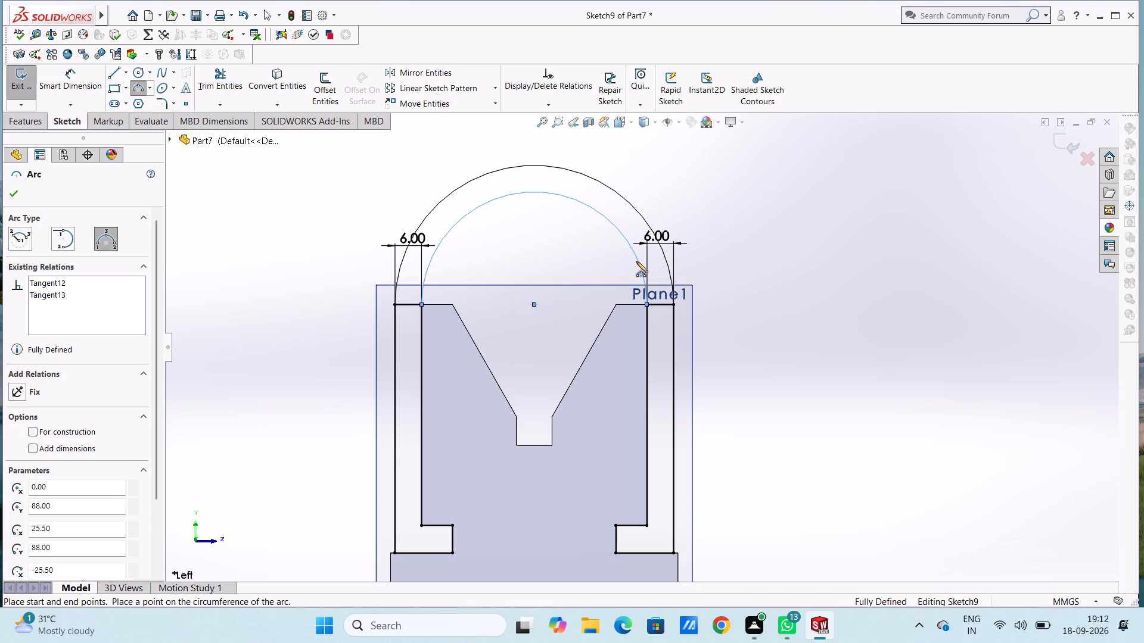
{"action": "key", "text": "Escape"}
{"action": "key", "text": "Escape"}
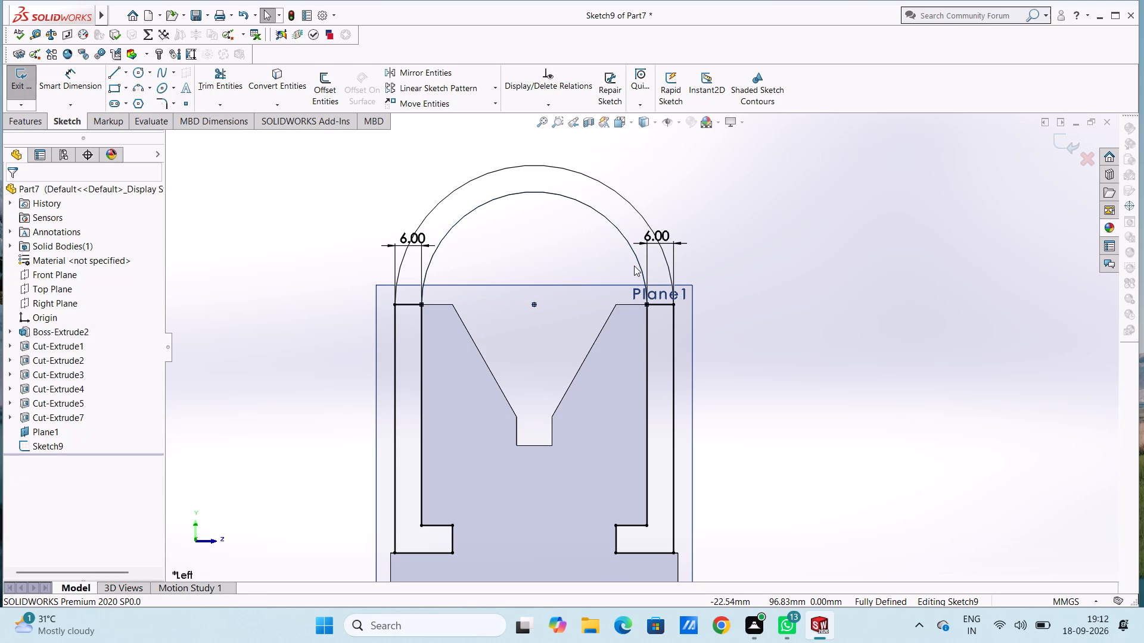
Sketch a horizontal midpoint line with a 7 mm half-length, centred about 45 mm above the arcs' centre.
{"action": "scroll", "coordinate": [633, 266], "scroll_direction": "up", "scroll_amount": 2}
{"action": "scroll", "coordinate": [619, 207], "scroll_direction": "down", "scroll_amount": 2}
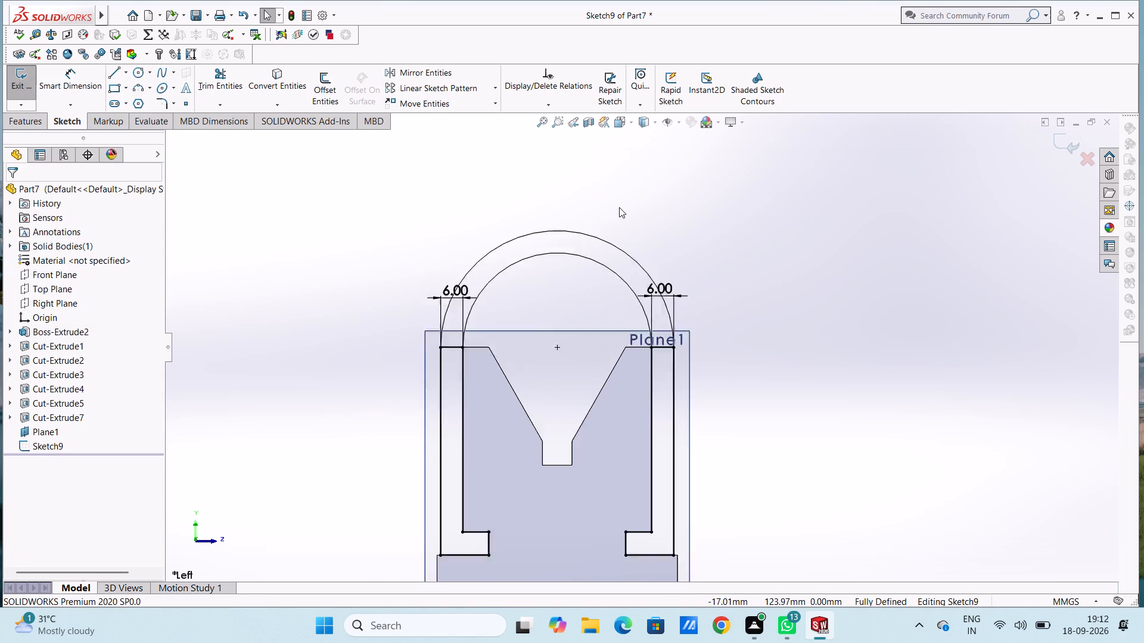
{"action": "scroll", "coordinate": [619, 207], "scroll_direction": "up", "scroll_amount": 3}
{"action": "scroll", "coordinate": [615, 208], "scroll_direction": "down", "scroll_amount": 3}
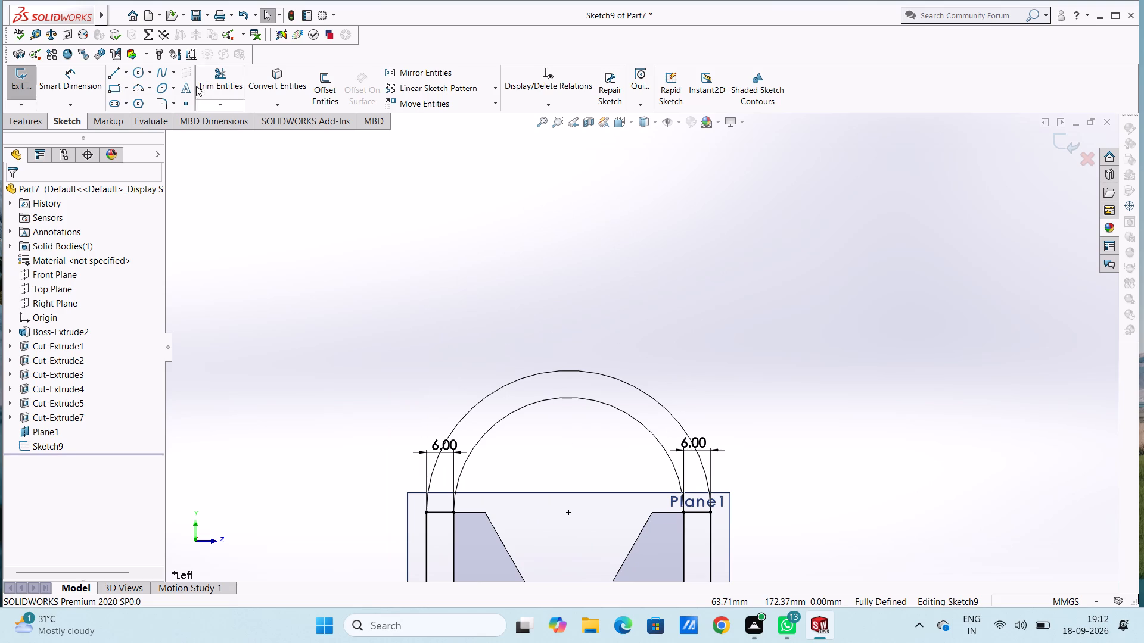
{"action": "left_click", "coordinate": [126, 73]}
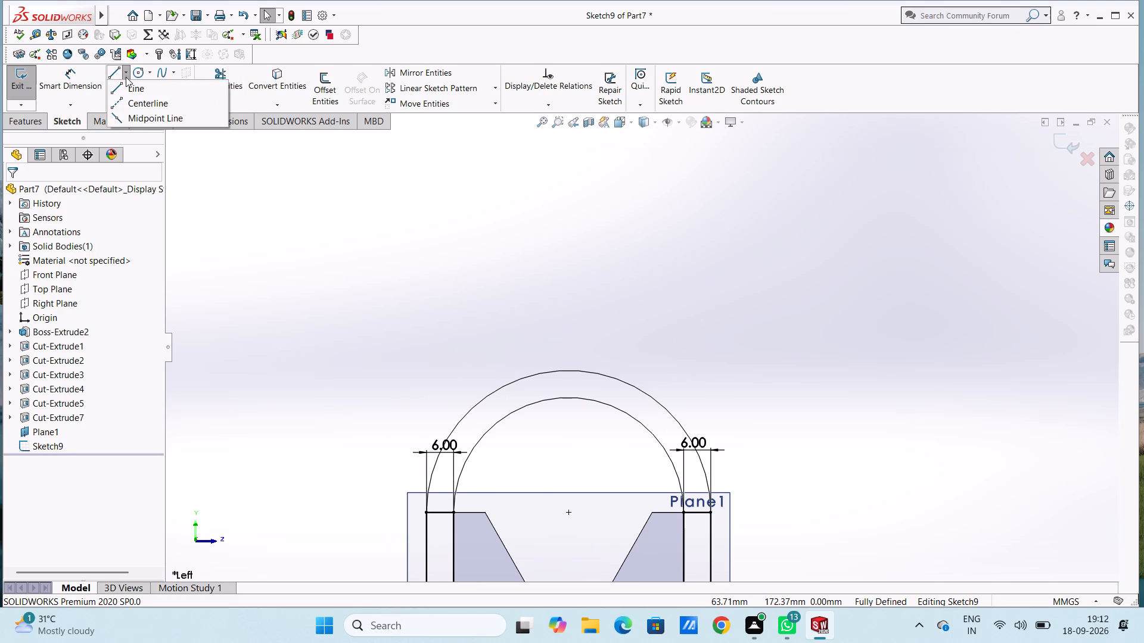
{"action": "left_click", "coordinate": [140, 117]}
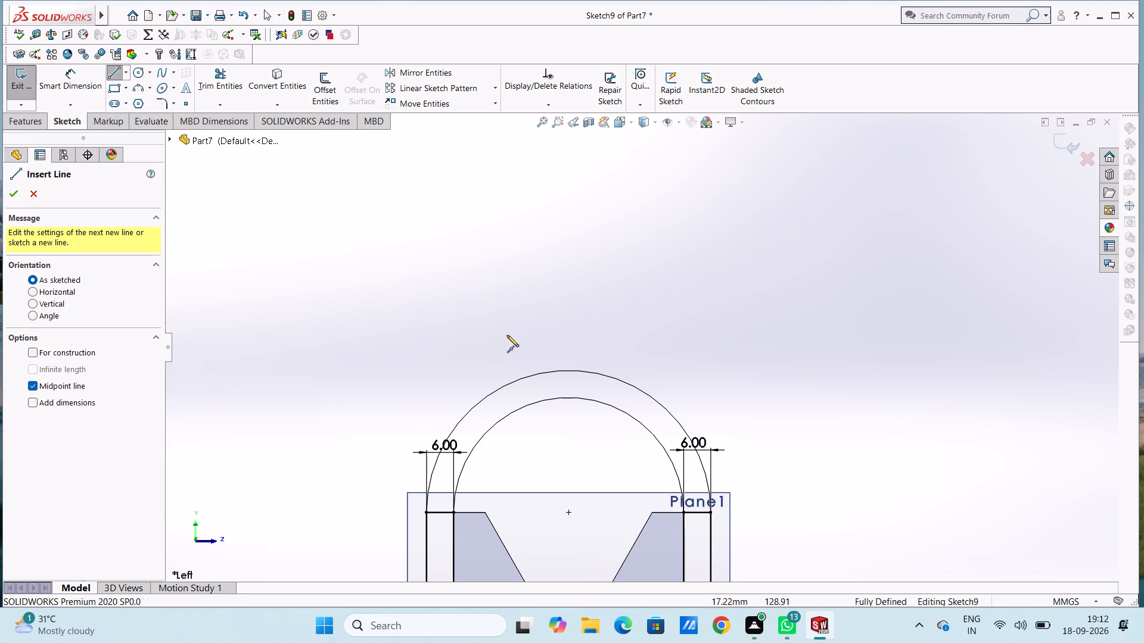
{"action": "left_click", "coordinate": [568, 309]}
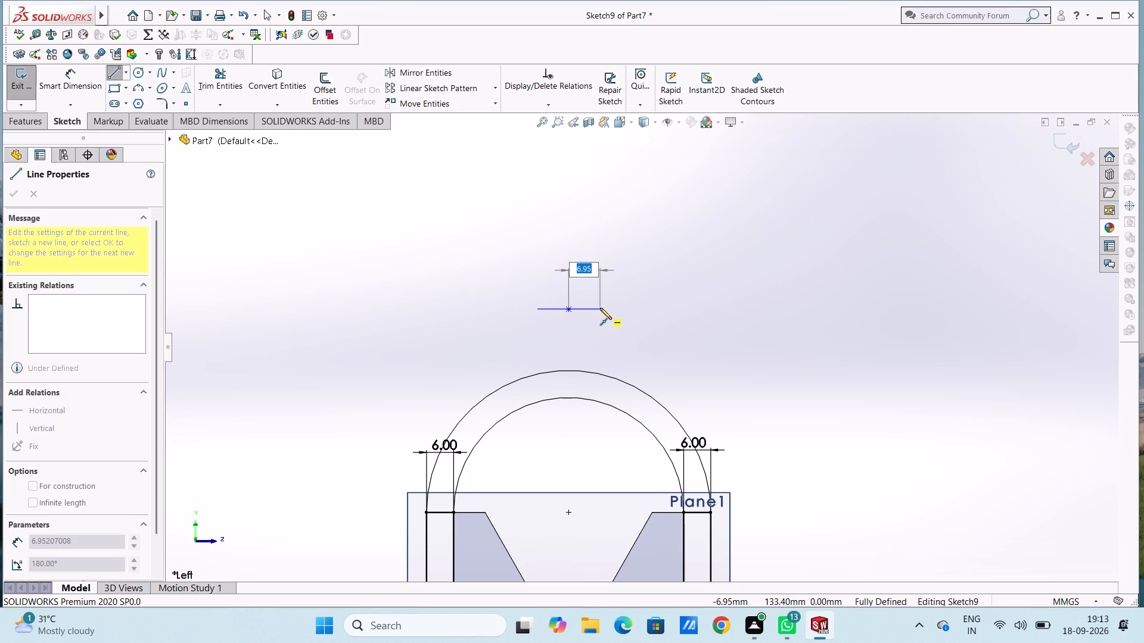
{"action": "key", "text": "7"}
{"action": "key", "text": "Return"}
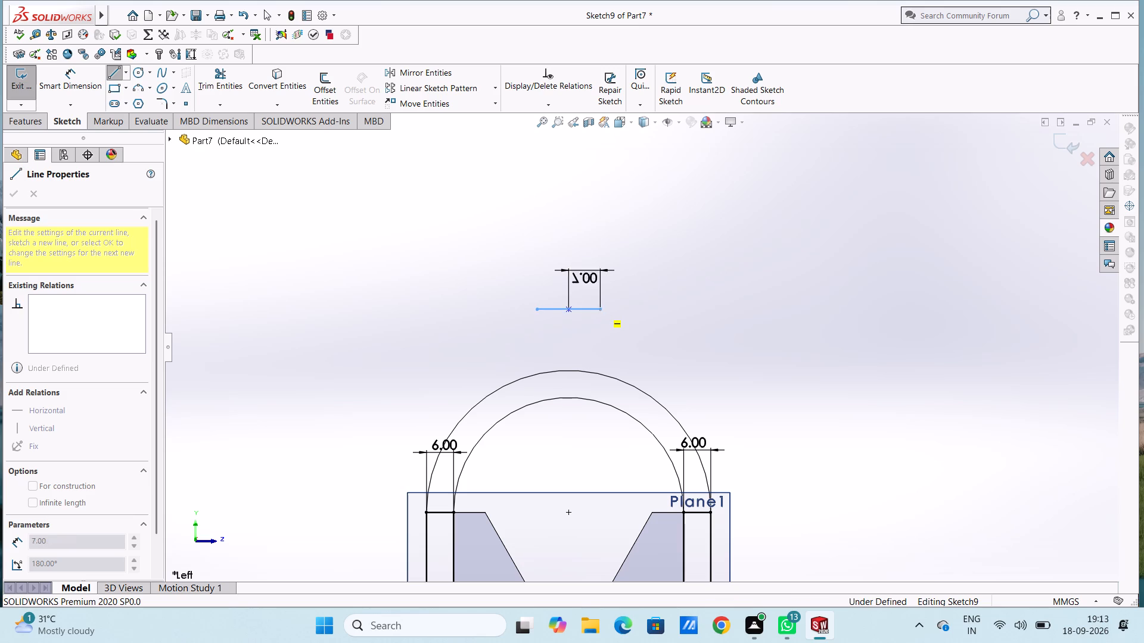
{"action": "key", "text": "Escape"}
{"action": "key", "text": "Escape"}
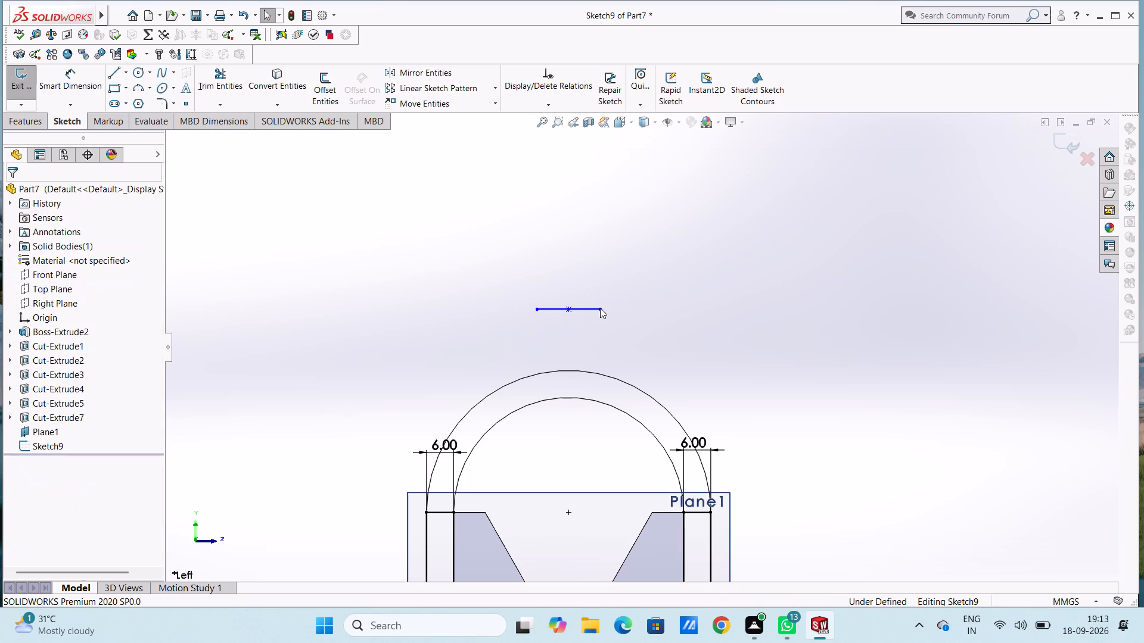
Dimension half of the horizontal line, from its endpoint to its midpoint, at 7 mm.
{"action": "left_click", "coordinate": [87, 81]}
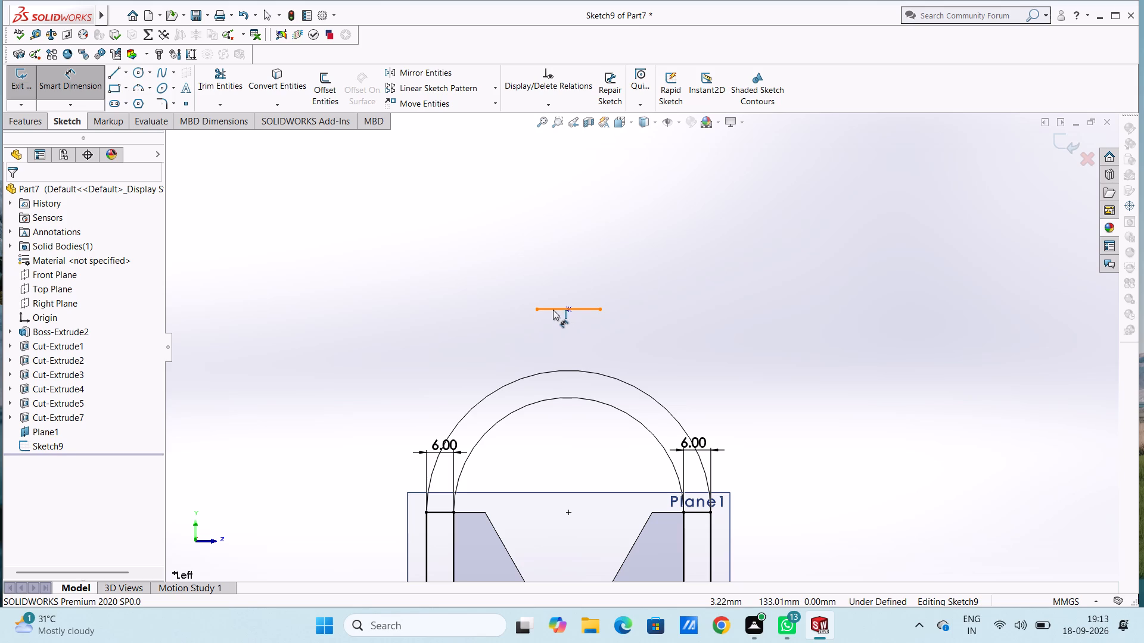
{"action": "left_click", "coordinate": [537, 310]}
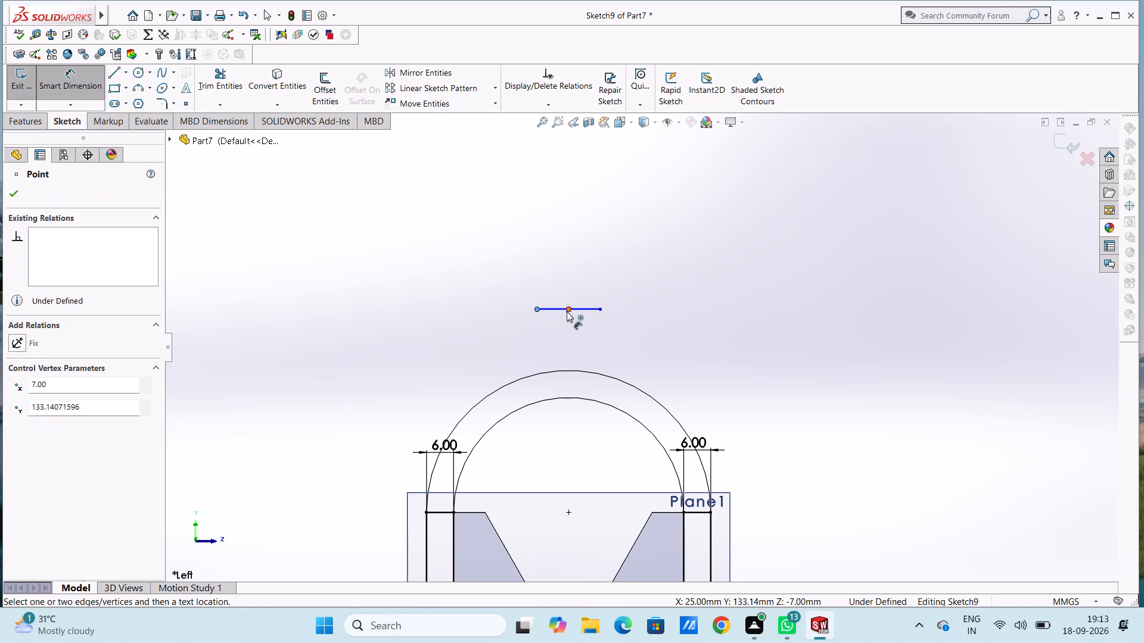
{"action": "left_click", "coordinate": [567, 311]}
{"action": "left_click", "coordinate": [554, 175]}
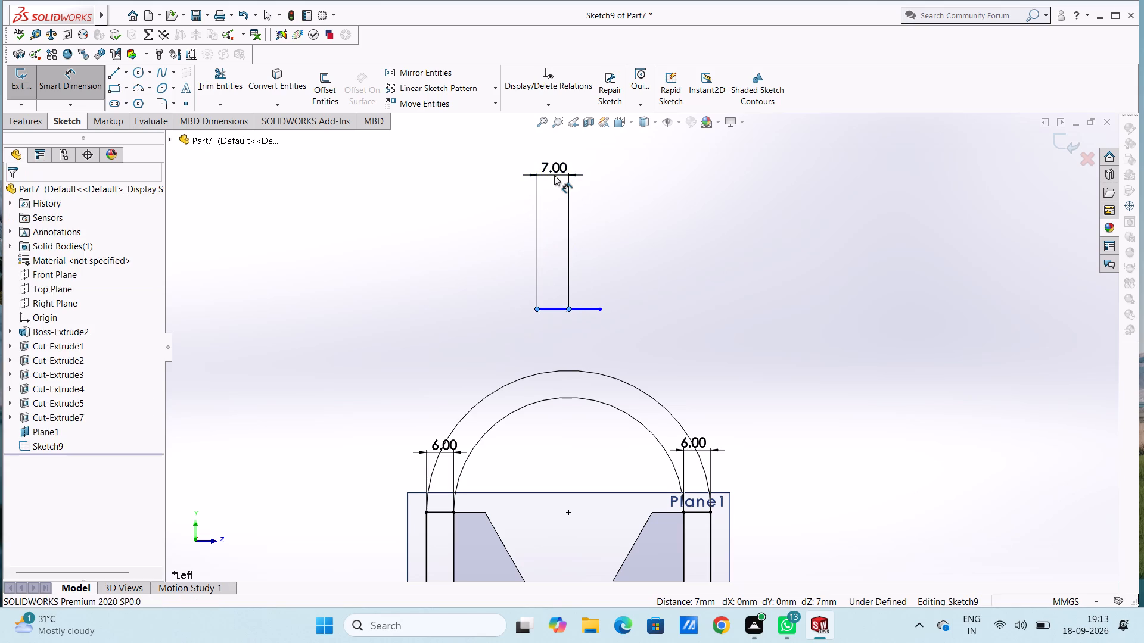
{"action": "left_click", "coordinate": [501, 158]}
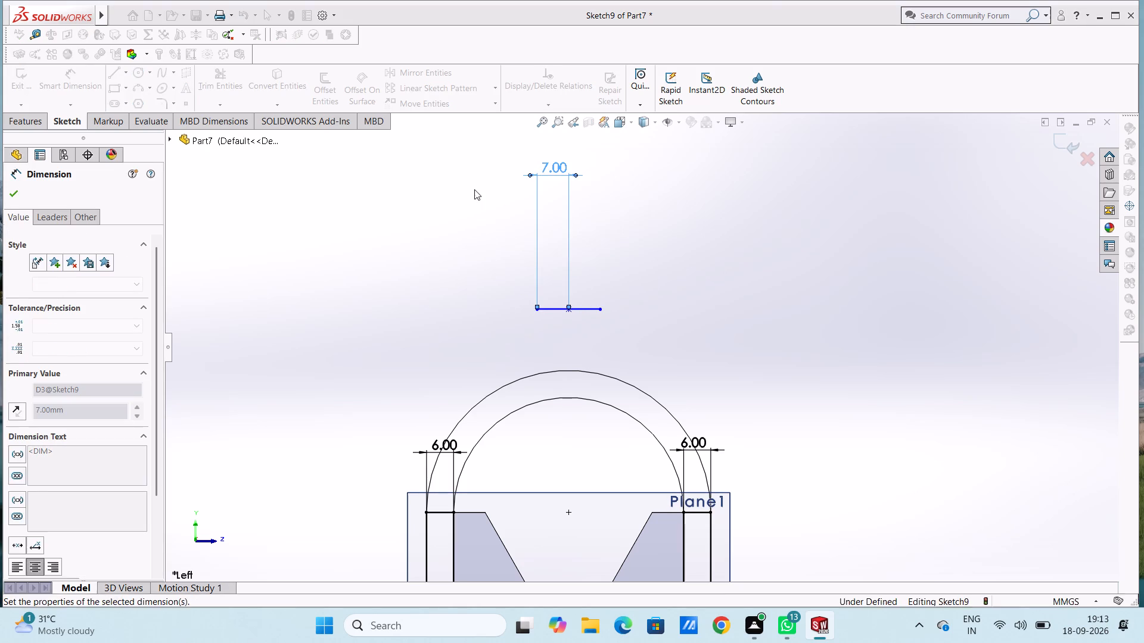
{"action": "left_click", "coordinate": [474, 189]}
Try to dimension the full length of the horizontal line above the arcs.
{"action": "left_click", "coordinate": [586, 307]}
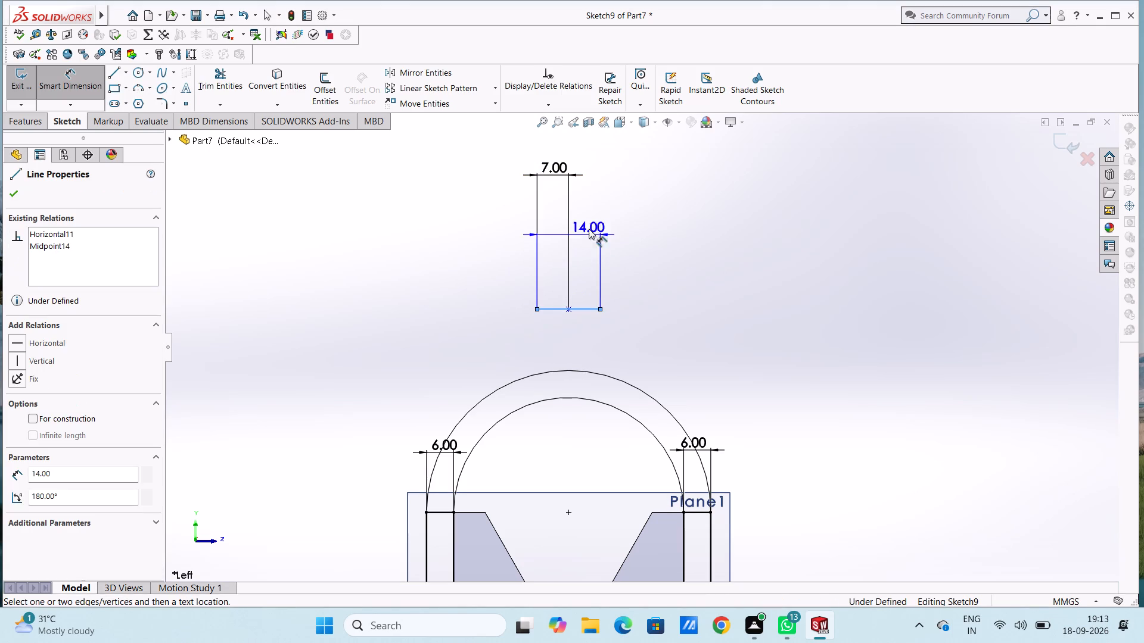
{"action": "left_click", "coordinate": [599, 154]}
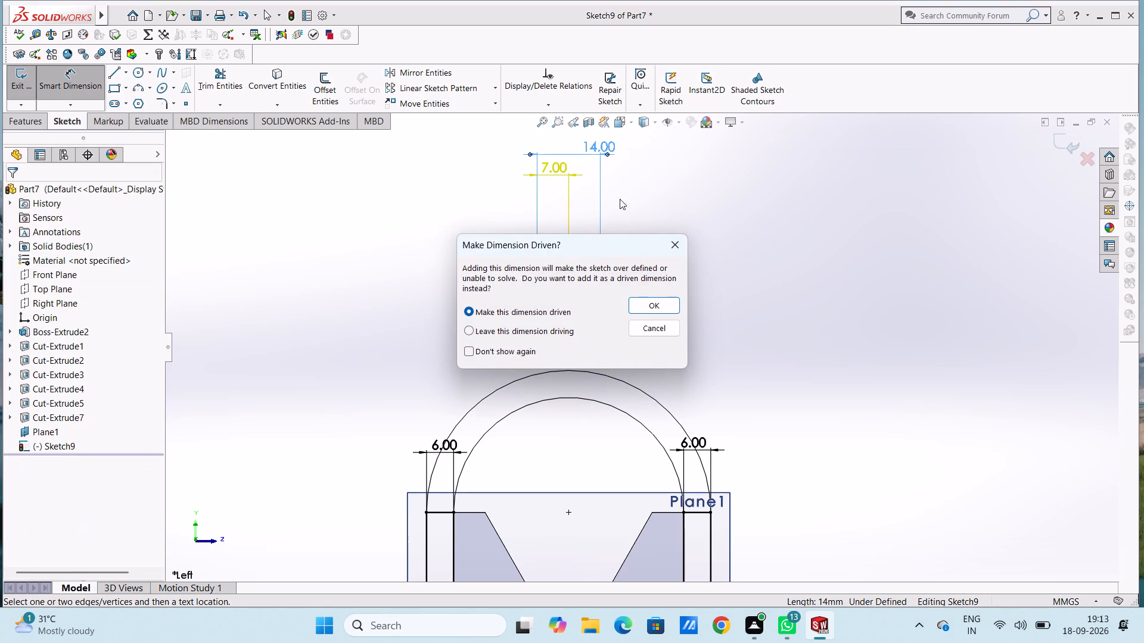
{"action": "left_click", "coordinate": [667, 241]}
Dimension the horizontal line's height above the arcs' centre point at 42 mm.
{"action": "scroll", "coordinate": [641, 287], "scroll_direction": "down", "scroll_amount": 3}
{"action": "scroll", "coordinate": [641, 292], "scroll_direction": "up", "scroll_amount": 5}
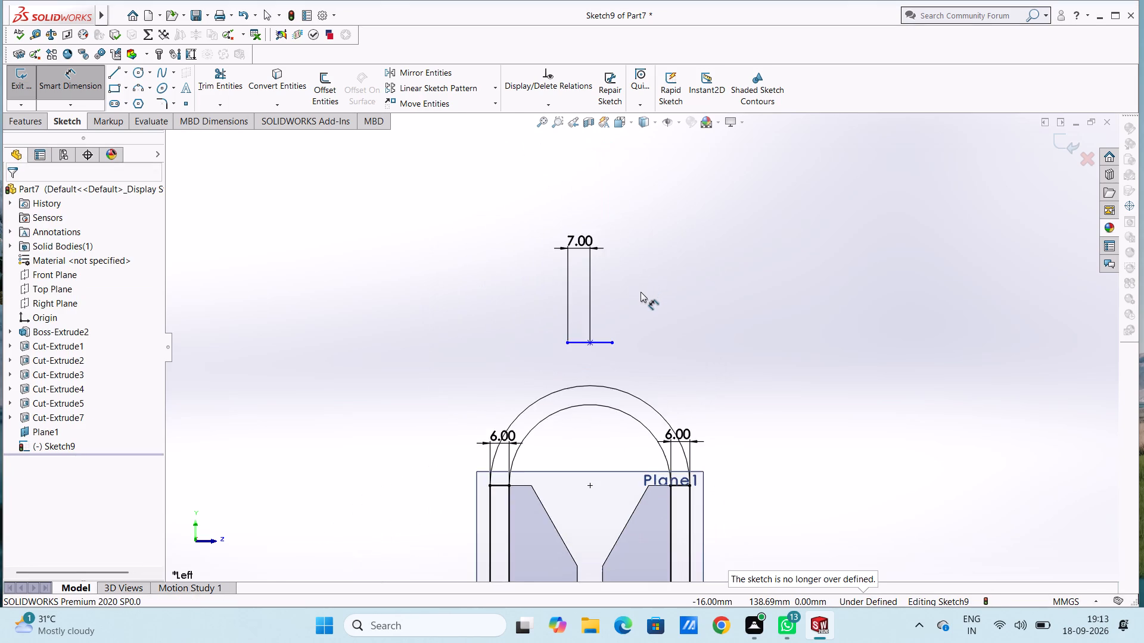
{"action": "scroll", "coordinate": [641, 292], "scroll_direction": "up", "scroll_amount": 2}
{"action": "left_click", "coordinate": [615, 344]}
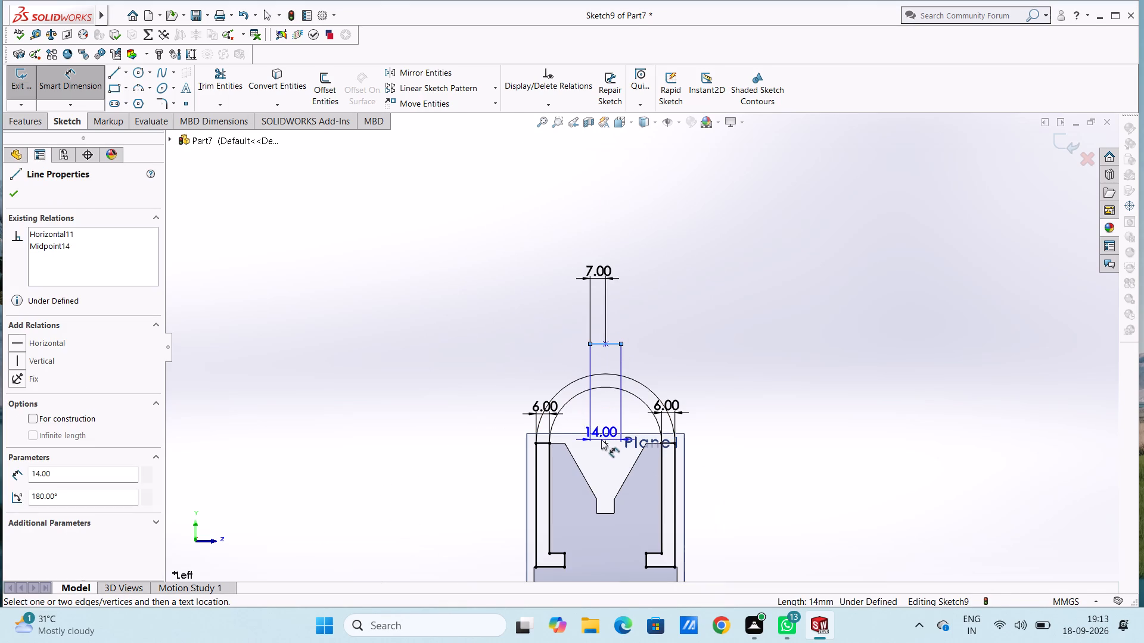
{"action": "left_click", "coordinate": [605, 442]}
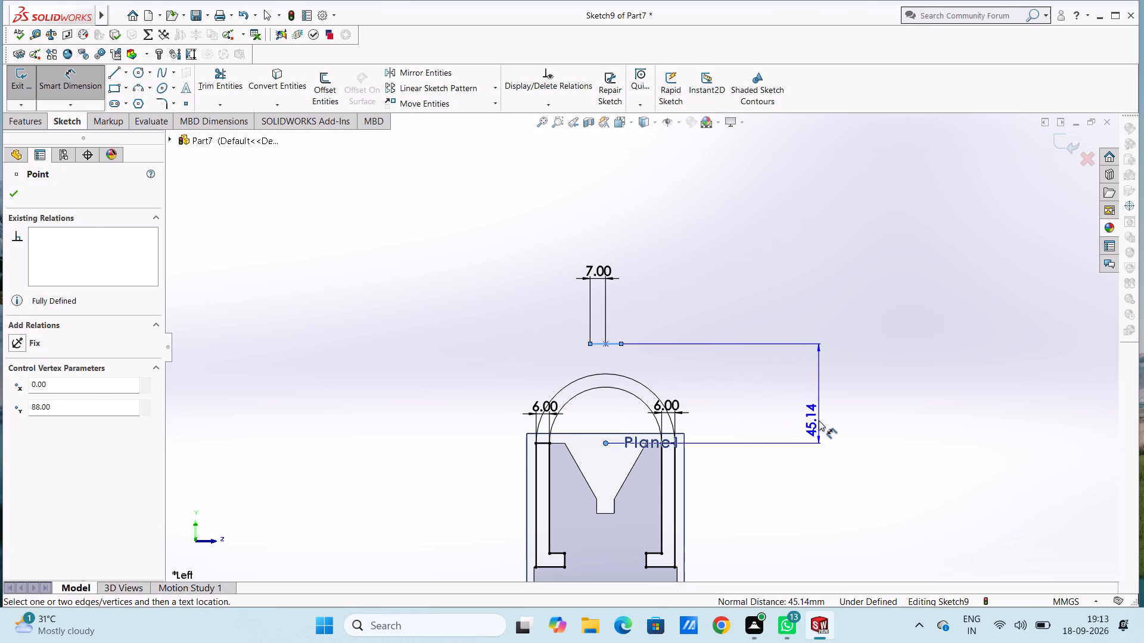
{"action": "left_click", "coordinate": [819, 420]}
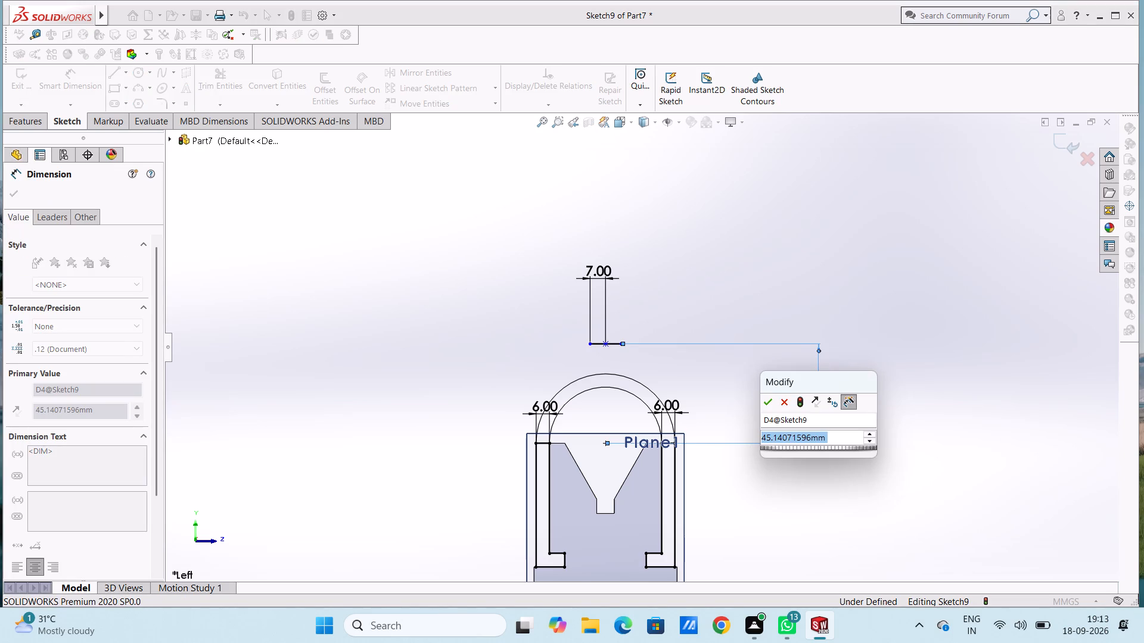
{"action": "type", "text": "42"}
{"action": "key", "text": "Return"}
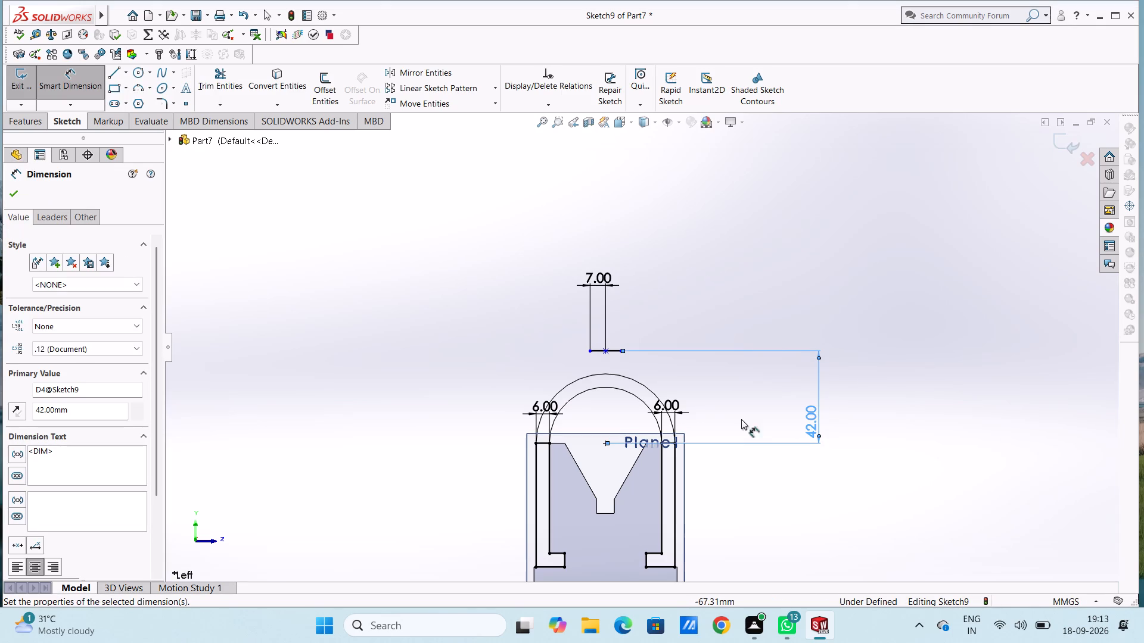
{"action": "left_click", "coordinate": [727, 413]}
Close a 14 mm wide, about 15 mm tall rectangle below the horizontal line, with its bottom edge between the two arcs.
{"action": "scroll", "coordinate": [641, 363], "scroll_direction": "down", "scroll_amount": 3}
{"action": "scroll", "coordinate": [588, 354], "scroll_direction": "down", "scroll_amount": 3}
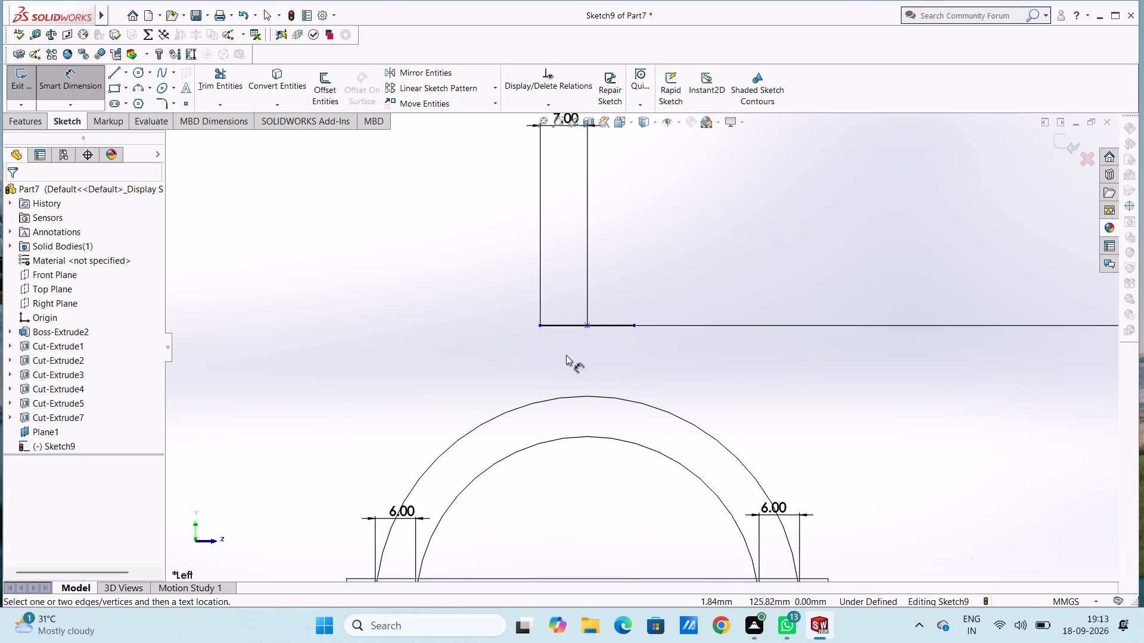
{"action": "left_click", "coordinate": [113, 71]}
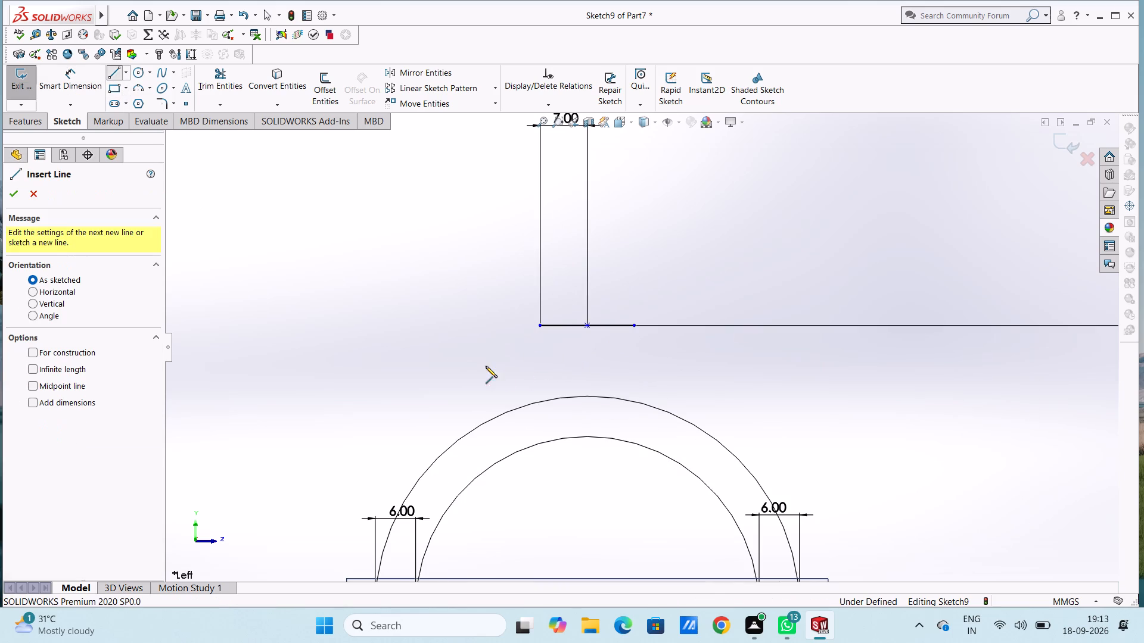
{"action": "left_click", "coordinate": [539, 324]}
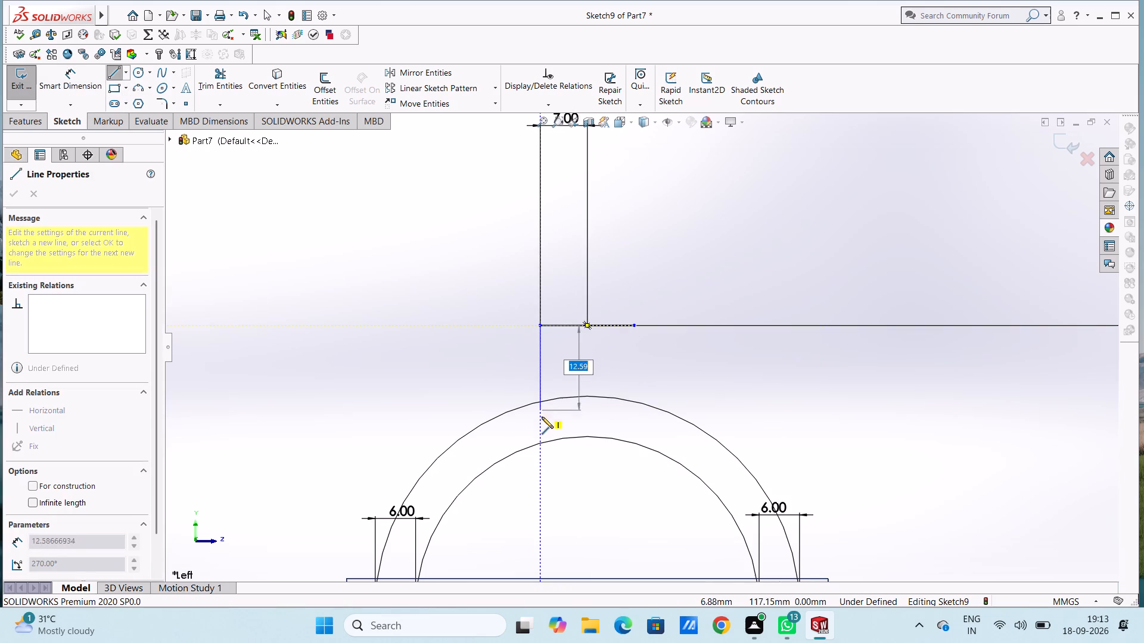
{"action": "left_click", "coordinate": [542, 425]}
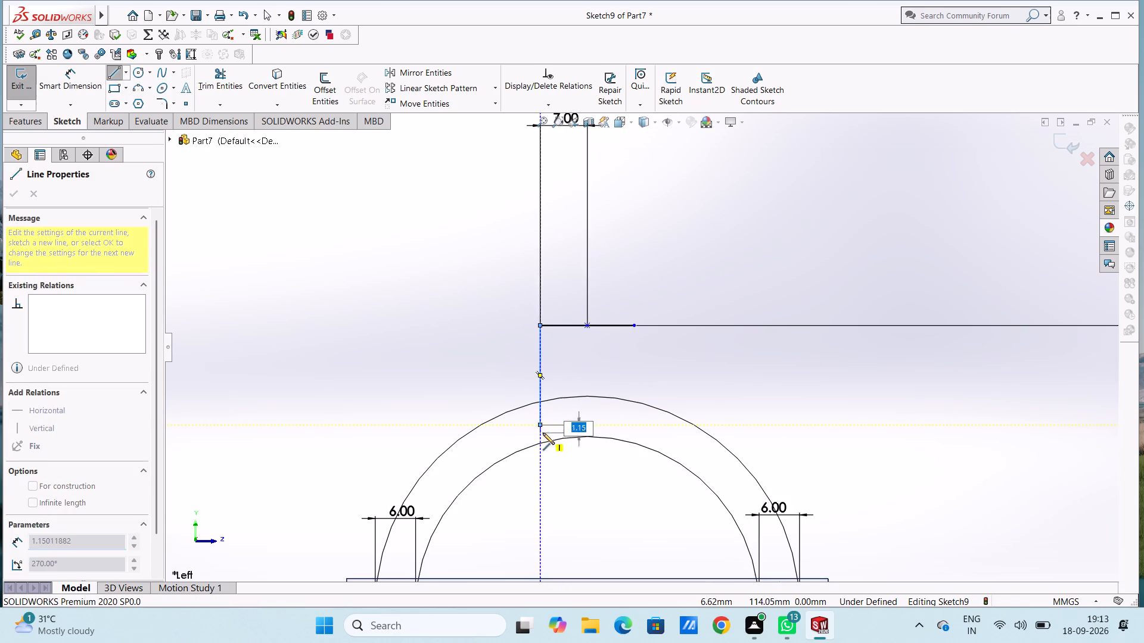
{"action": "left_click", "coordinate": [633, 427]}
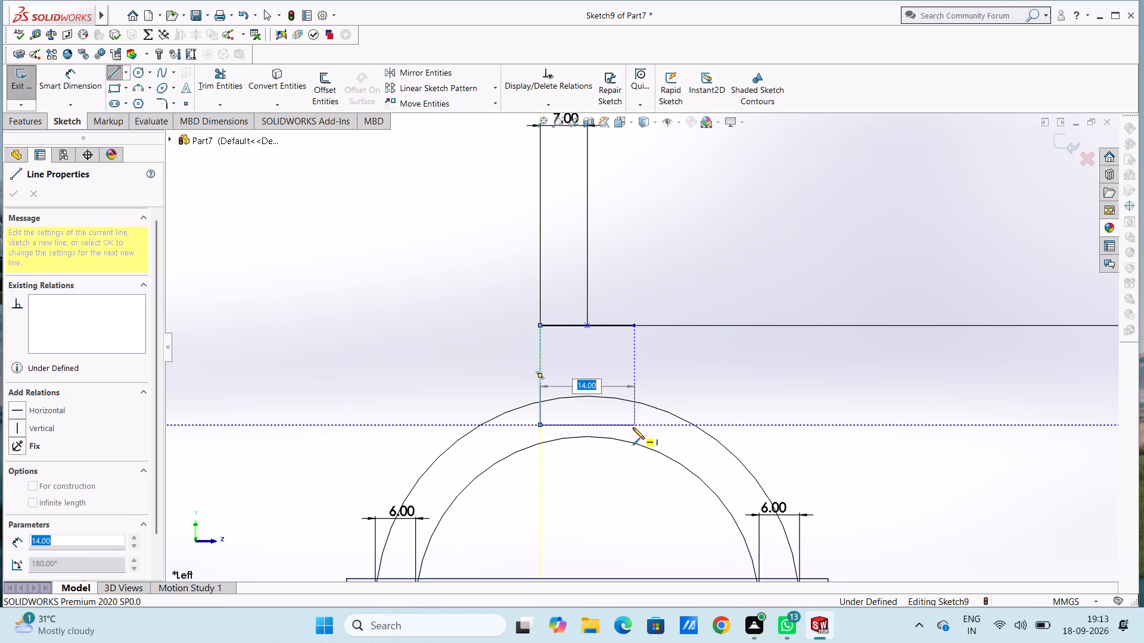
{"action": "left_click", "coordinate": [635, 325]}
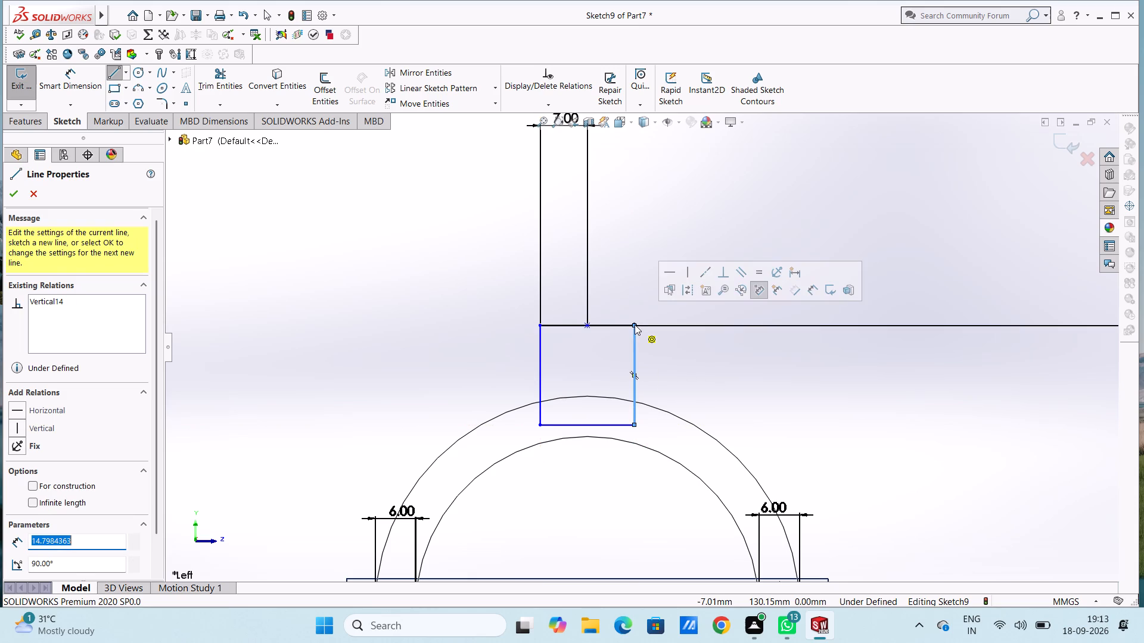
{"action": "key", "text": "Escape"}
{"action": "key", "text": "Escape"}
{"action": "key", "text": "Escape"}
{"action": "key", "text": "Escape"}
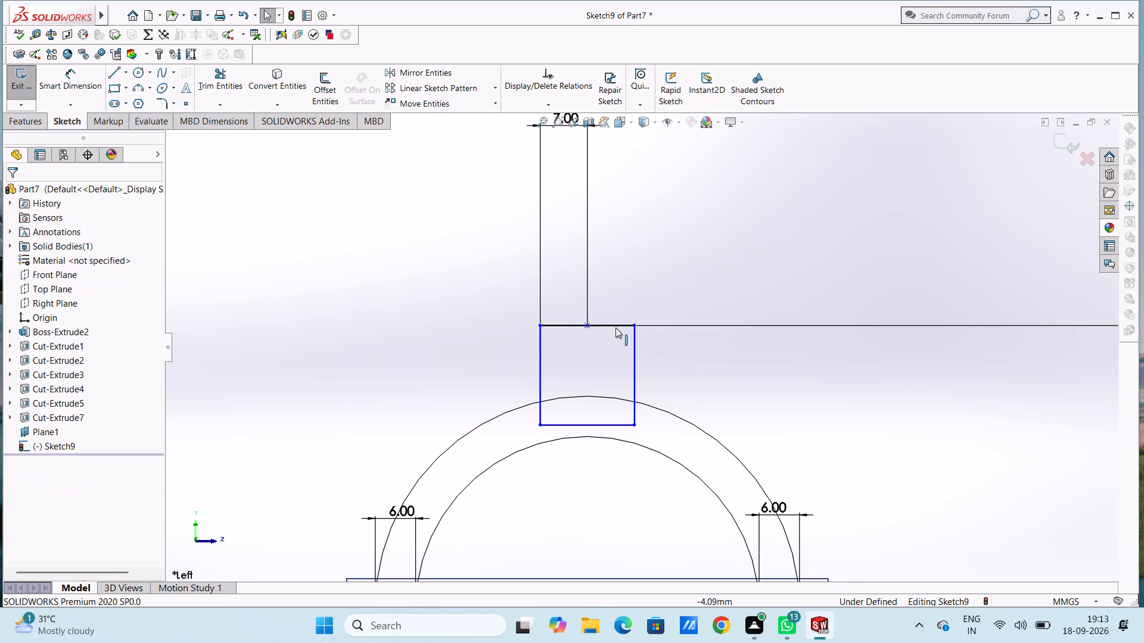
Trim the boss rectangle's sides and bottom edge below the outer arc, plus the outer arc segment between its sides.
{"action": "left_click", "coordinate": [217, 73]}
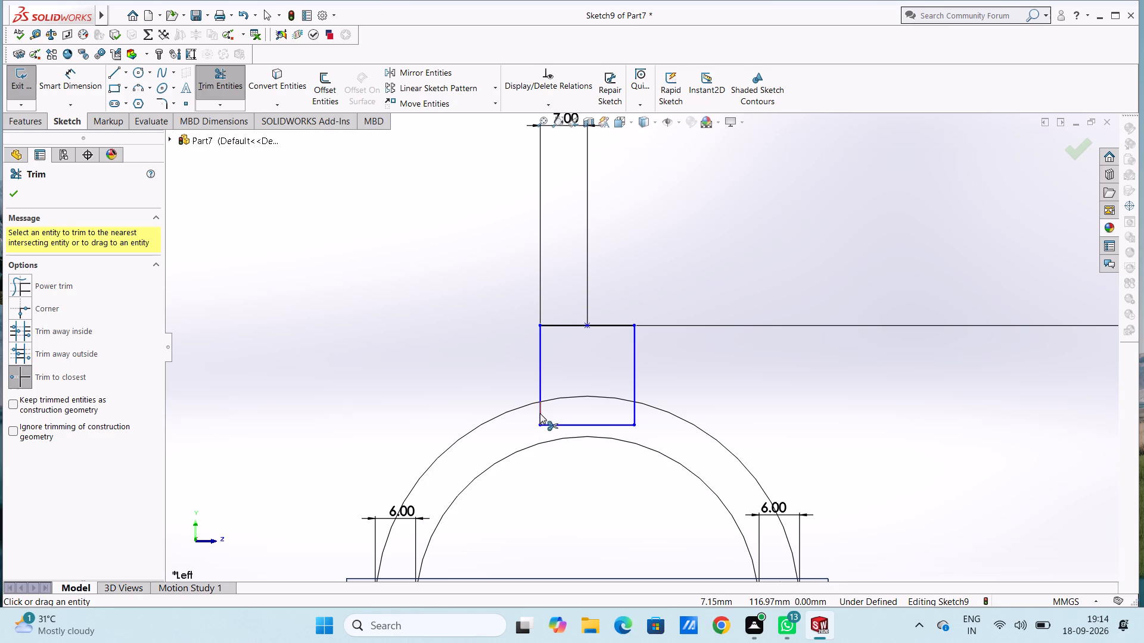
{"action": "left_click", "coordinate": [540, 413]}
{"action": "left_click", "coordinate": [546, 422]}
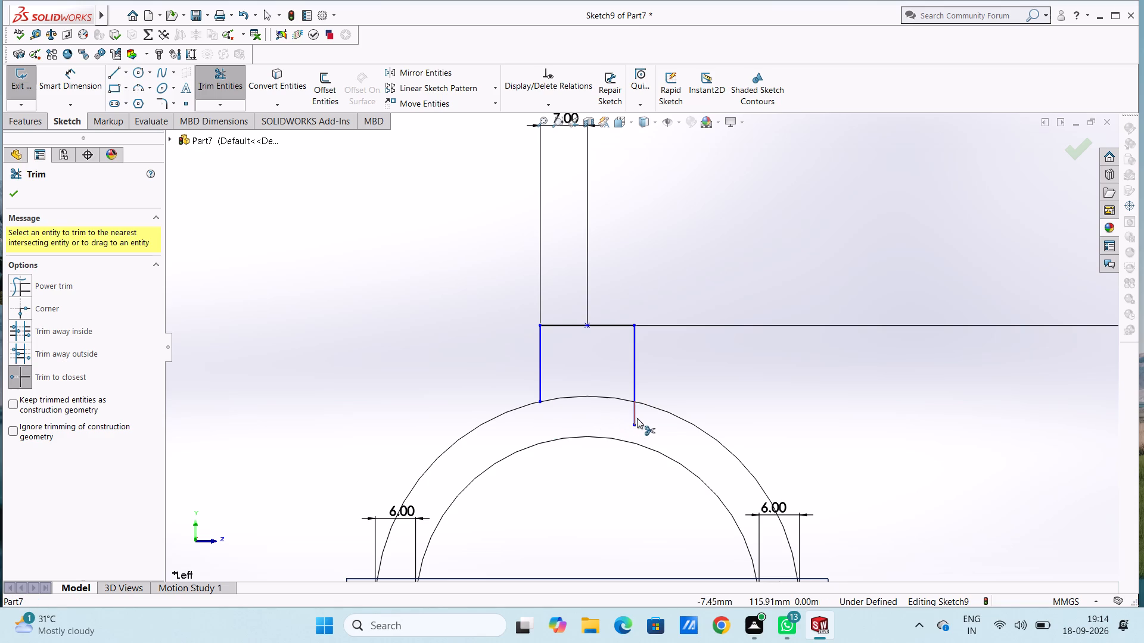
{"action": "left_click", "coordinate": [636, 417]}
{"action": "left_click", "coordinate": [593, 399]}
{"action": "key", "text": "Escape"}
{"action": "key", "text": "Escape"}
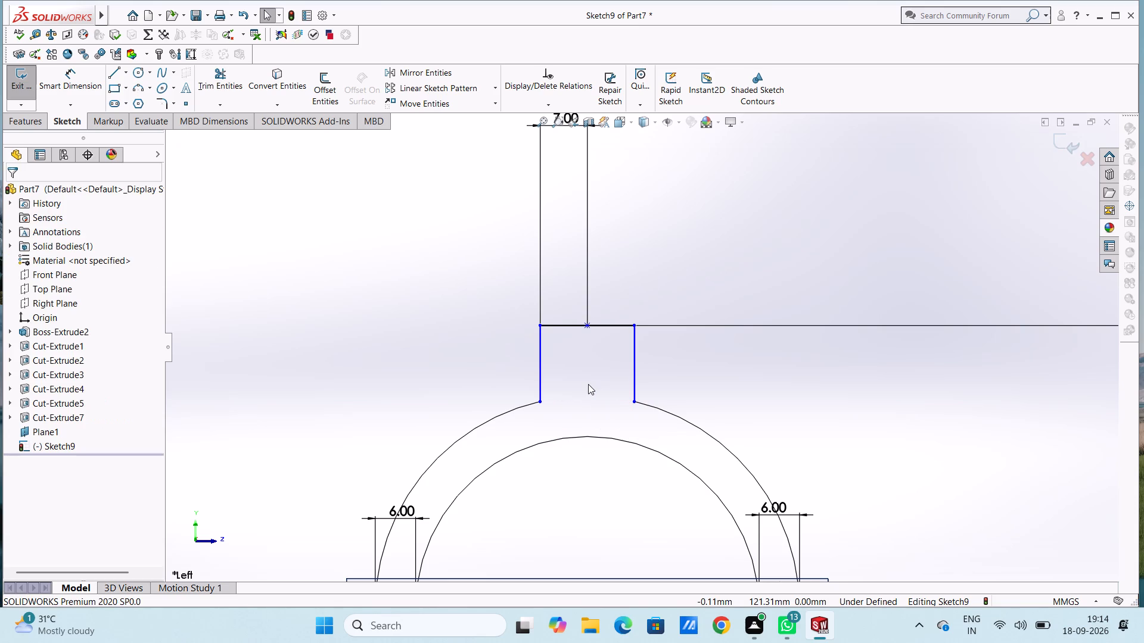
Add 5 mm sketch fillets at both corners where the boss sides meet the outer arc.
{"action": "left_click", "coordinate": [167, 103]}
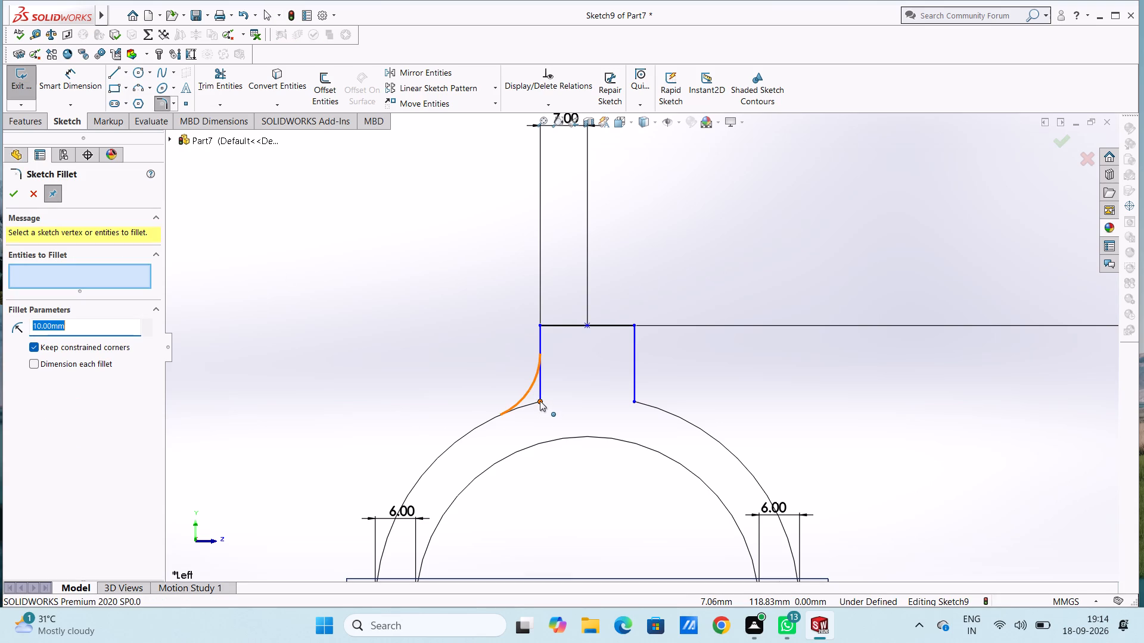
{"action": "key", "text": "5"}
{"action": "key", "text": "Return"}
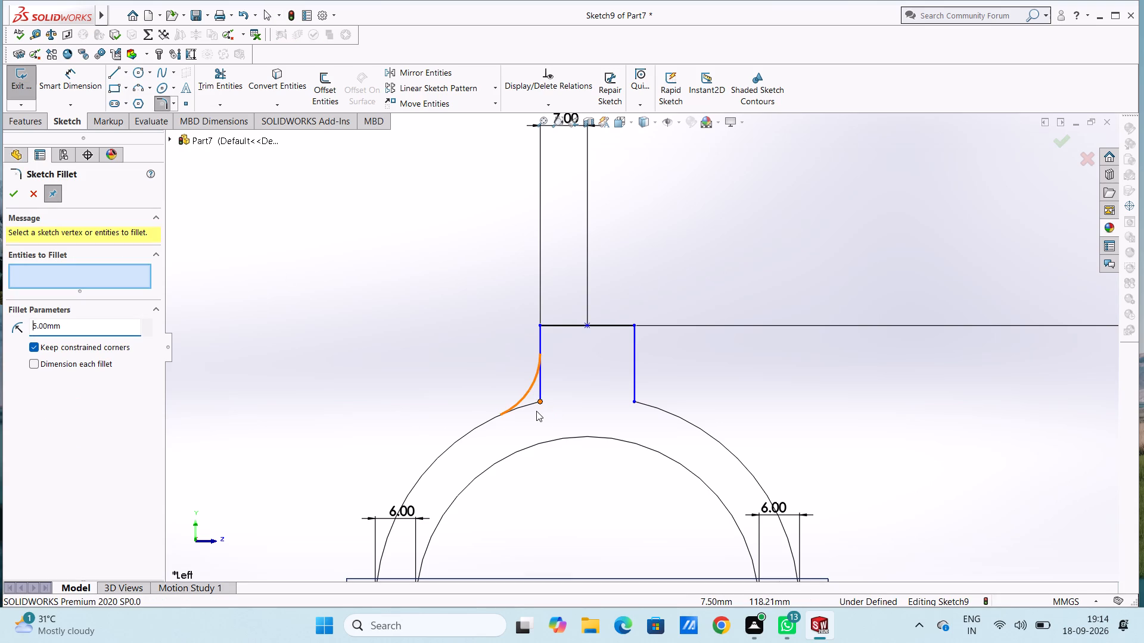
{"action": "left_click", "coordinate": [541, 404]}
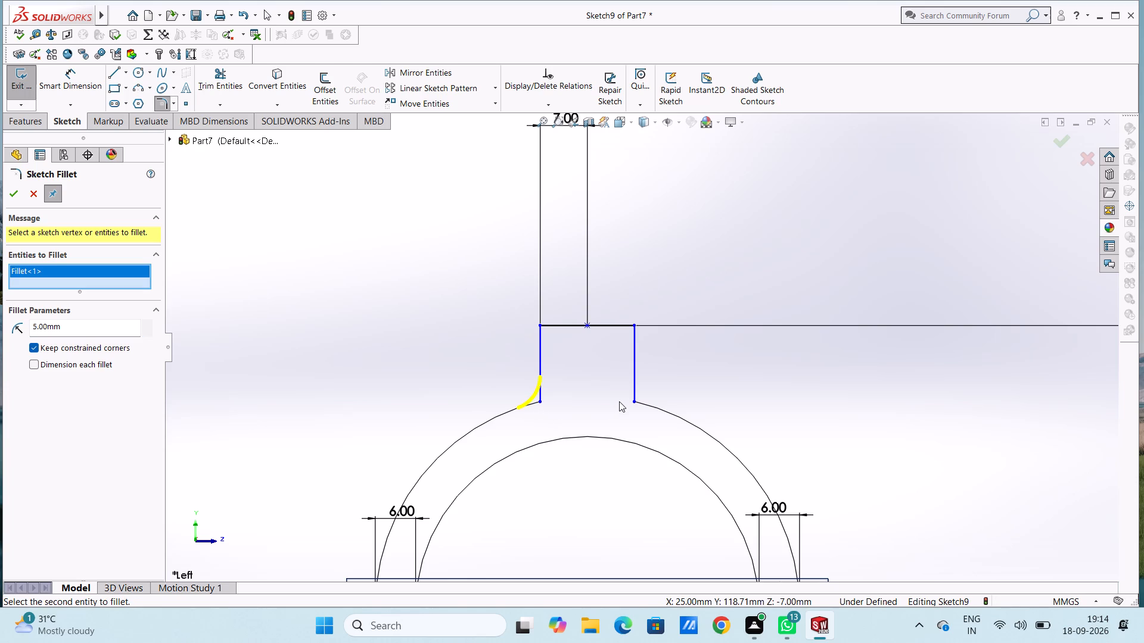
{"action": "left_click", "coordinate": [632, 402]}
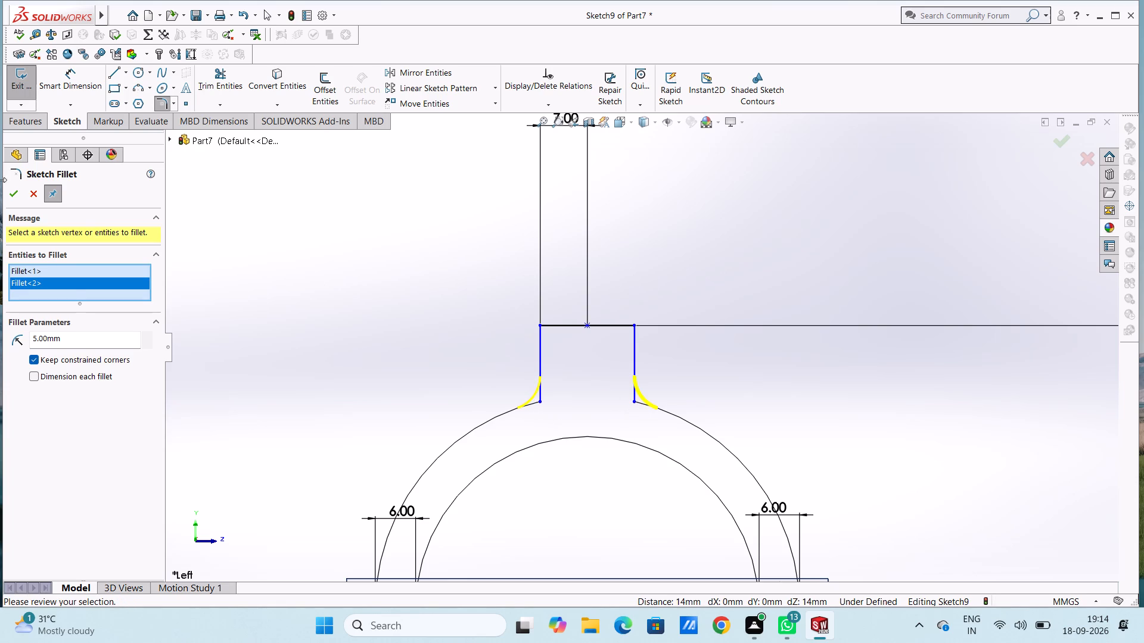
{"action": "left_click", "coordinate": [11, 192]}
{"action": "scroll", "coordinate": [314, 301], "scroll_direction": "up", "scroll_amount": 2}
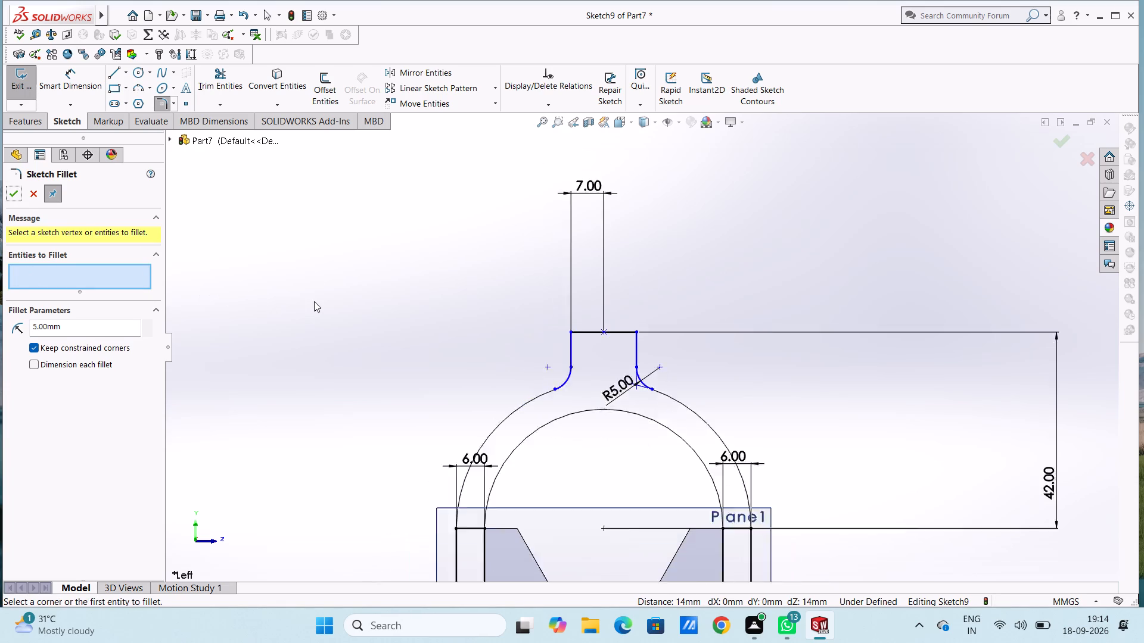
{"action": "scroll", "coordinate": [314, 301], "scroll_direction": "up", "scroll_amount": 6}
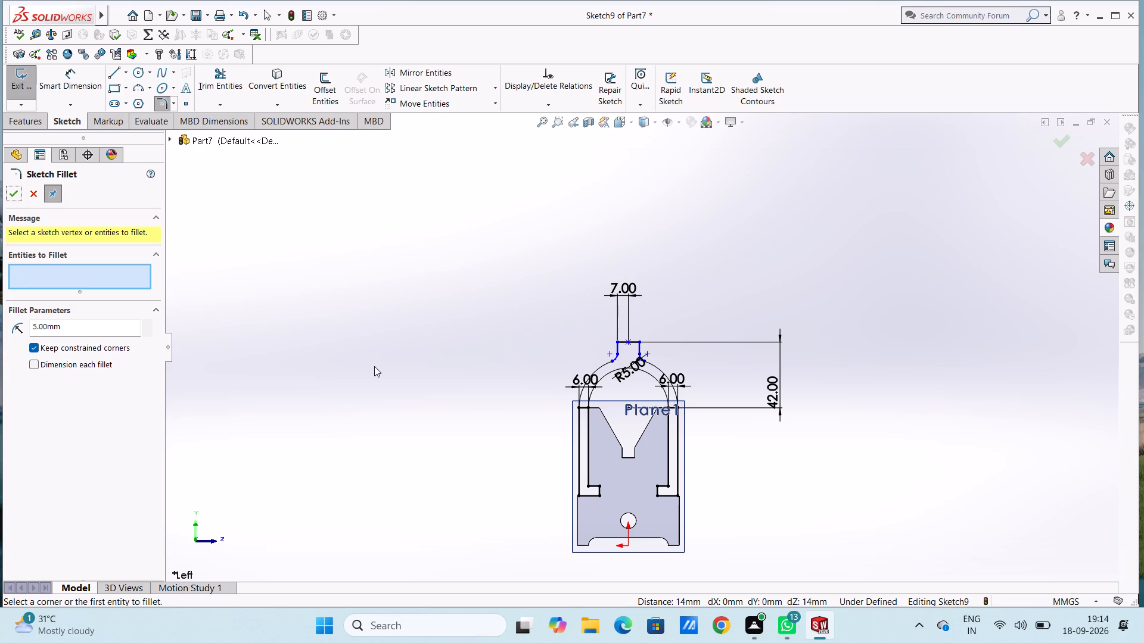
{"action": "left_click", "coordinate": [11, 192]}
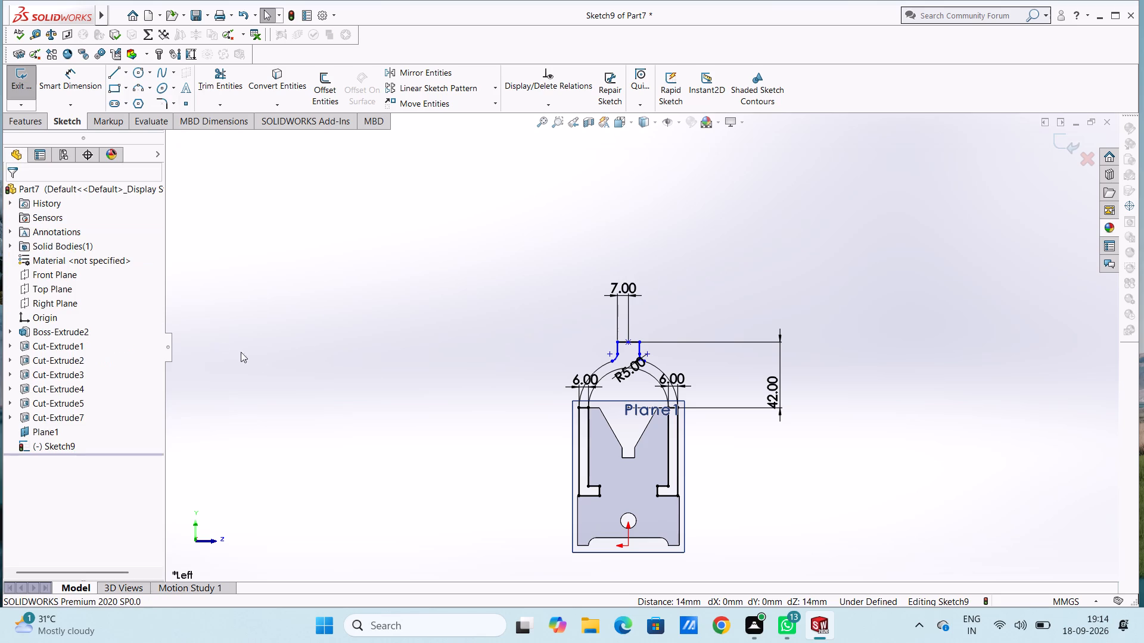
{"action": "key", "text": "Escape"}
{"action": "key", "text": "Escape"}
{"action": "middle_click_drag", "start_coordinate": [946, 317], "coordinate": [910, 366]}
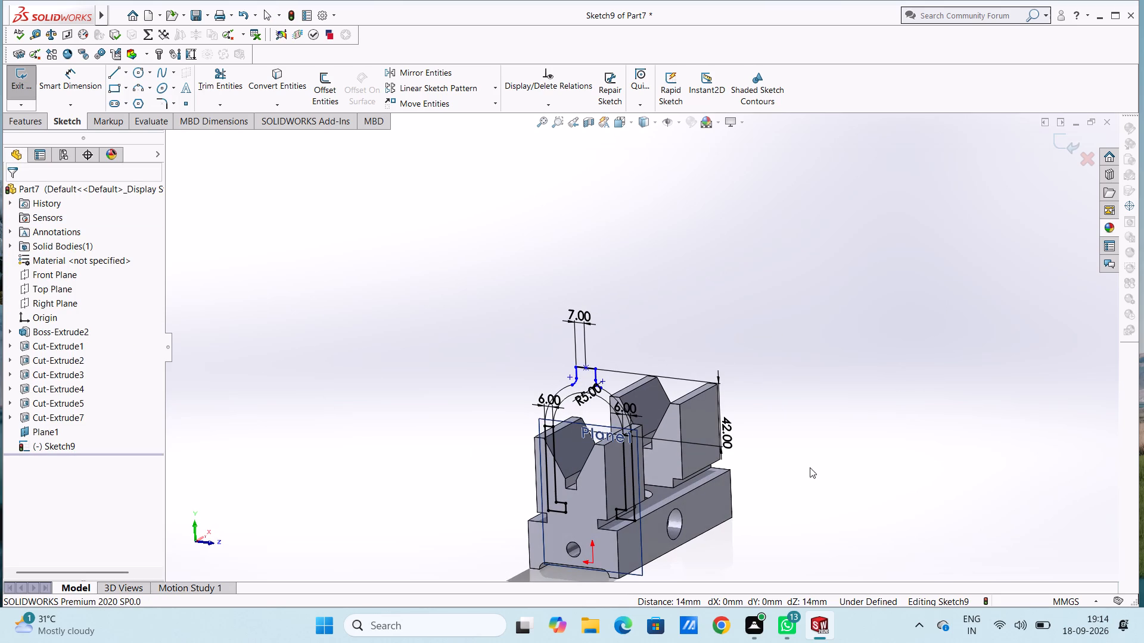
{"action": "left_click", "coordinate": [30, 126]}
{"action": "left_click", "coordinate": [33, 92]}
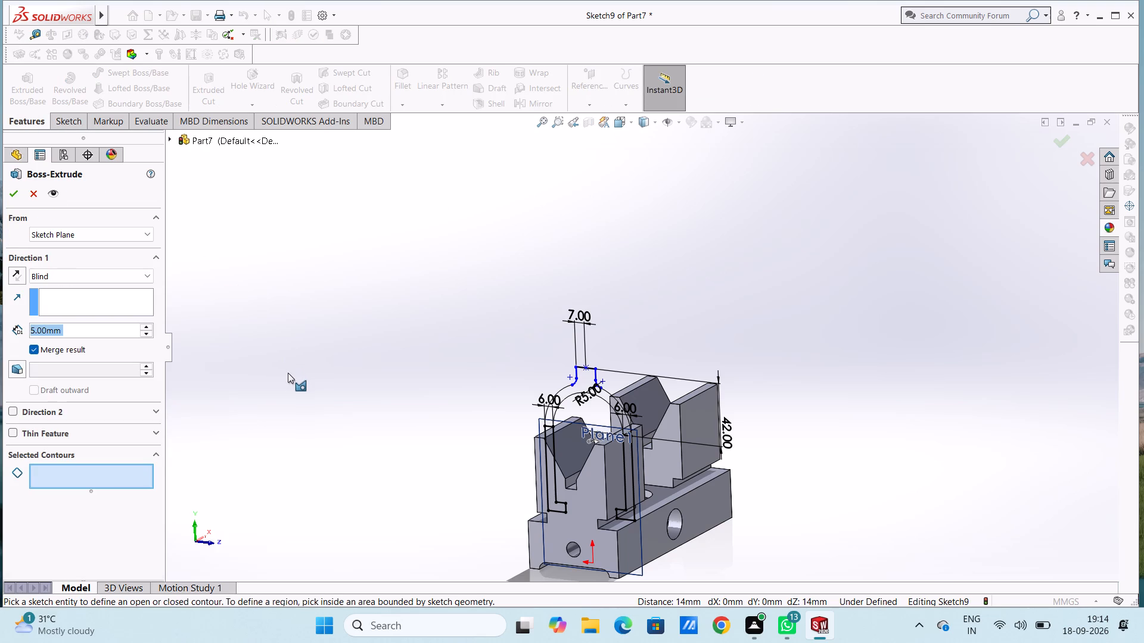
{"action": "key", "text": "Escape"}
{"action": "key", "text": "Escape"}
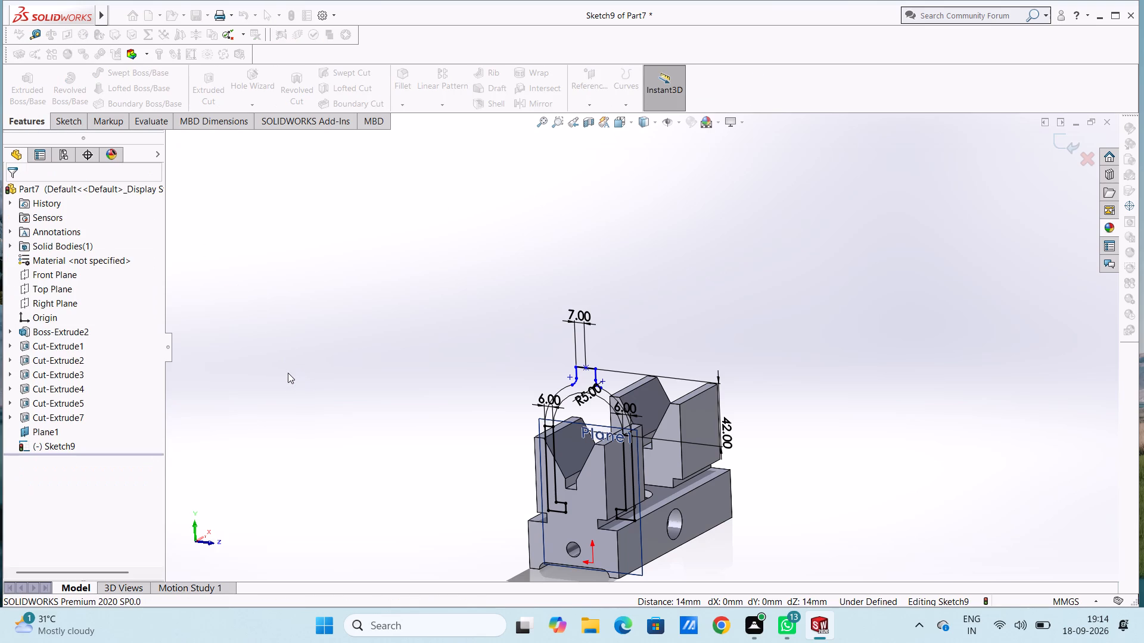
Trim the two 6 mm horizontal lines separating the legs from the arched top to leave one continuous clamp profile.
{"action": "key", "text": "ctrl+3"}
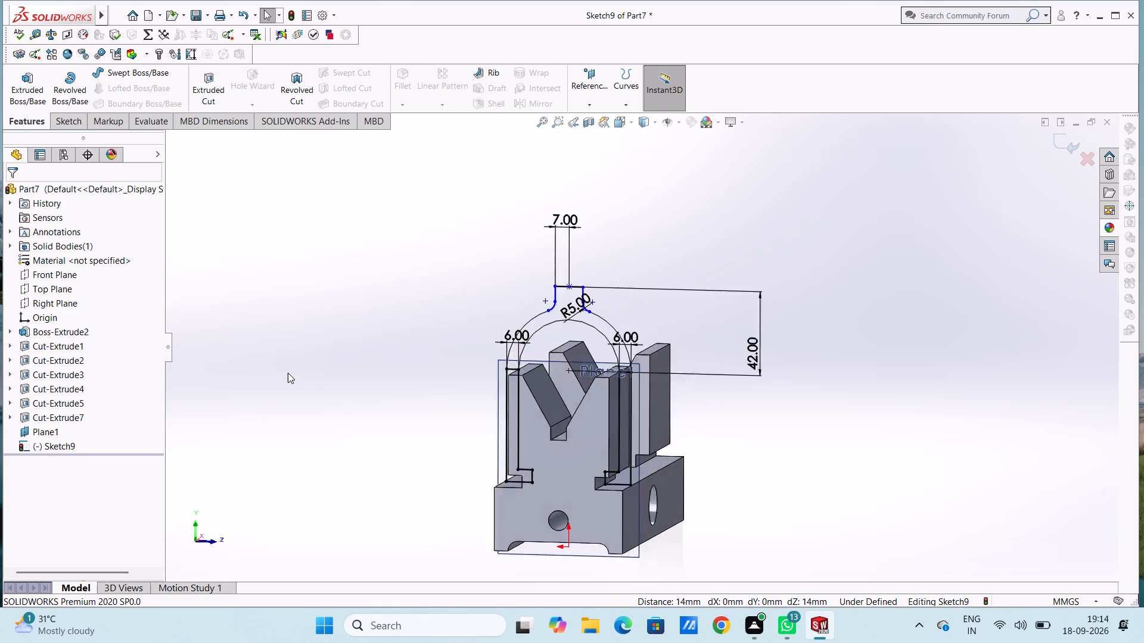
{"action": "scroll", "coordinate": [475, 298], "scroll_direction": "down", "scroll_amount": 4}
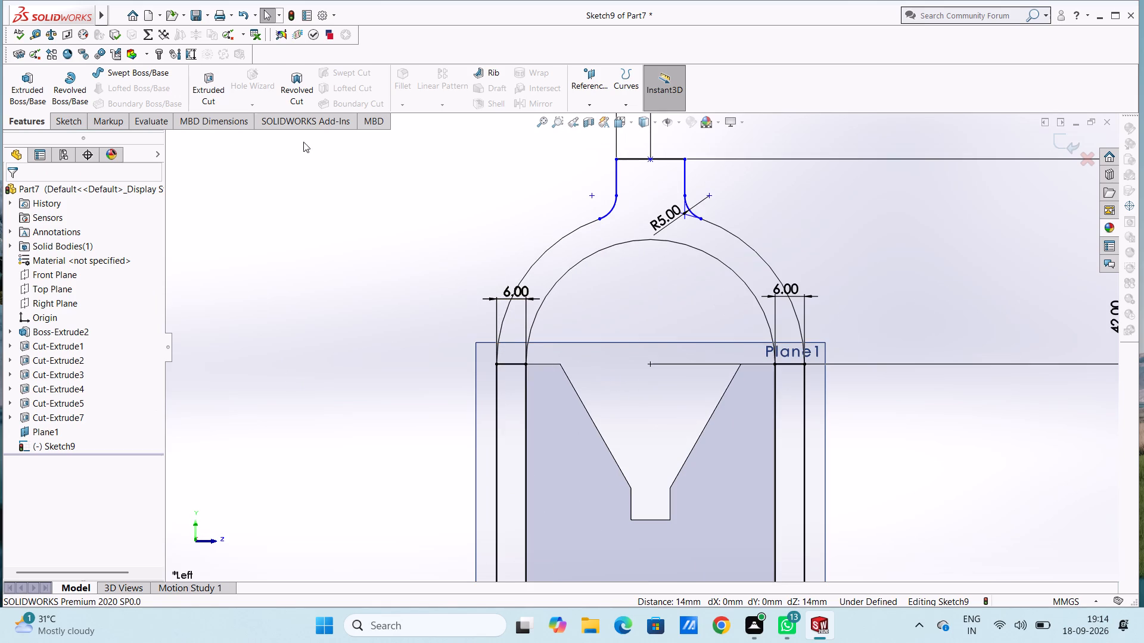
{"action": "left_click", "coordinate": [59, 118]}
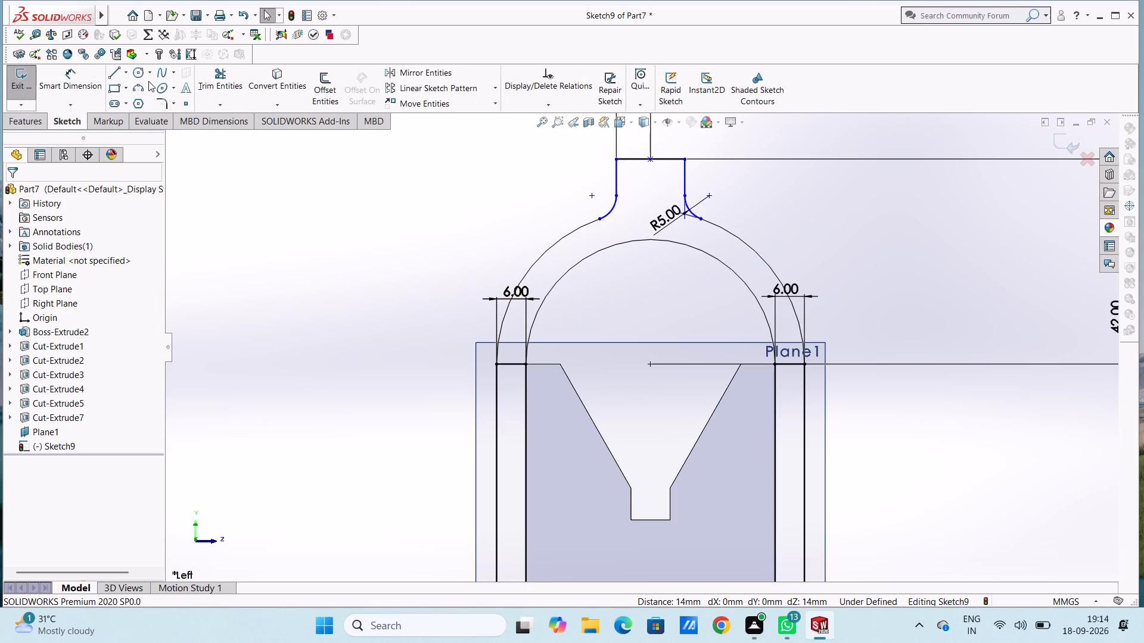
{"action": "left_click", "coordinate": [223, 77]}
{"action": "scroll", "coordinate": [643, 394], "scroll_direction": "down", "scroll_amount": 3}
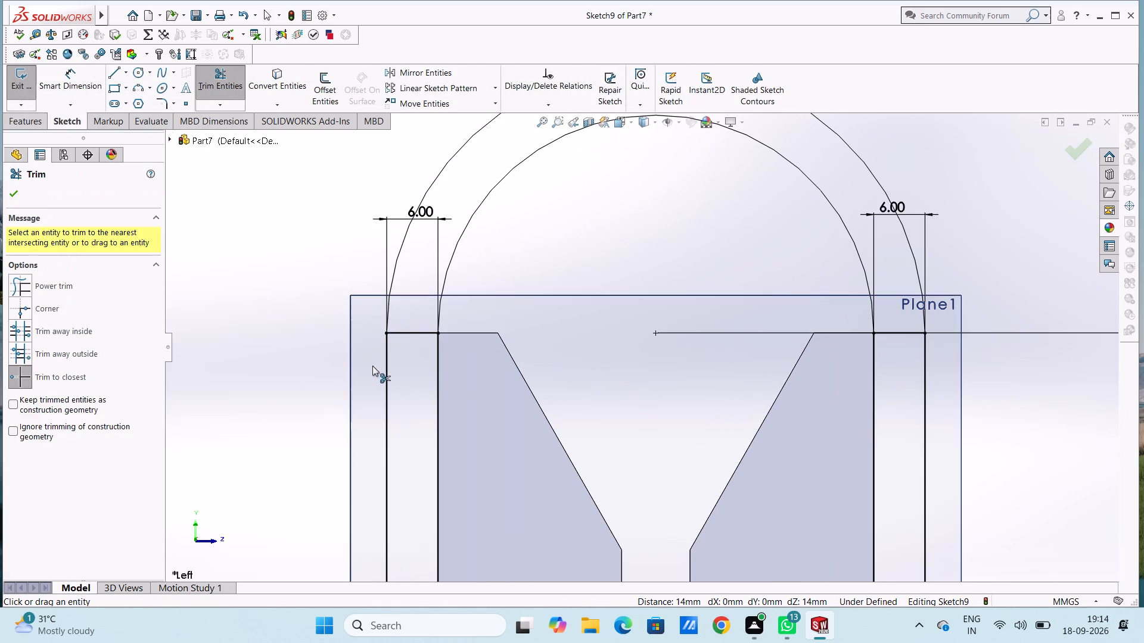
{"action": "left_click", "coordinate": [407, 330]}
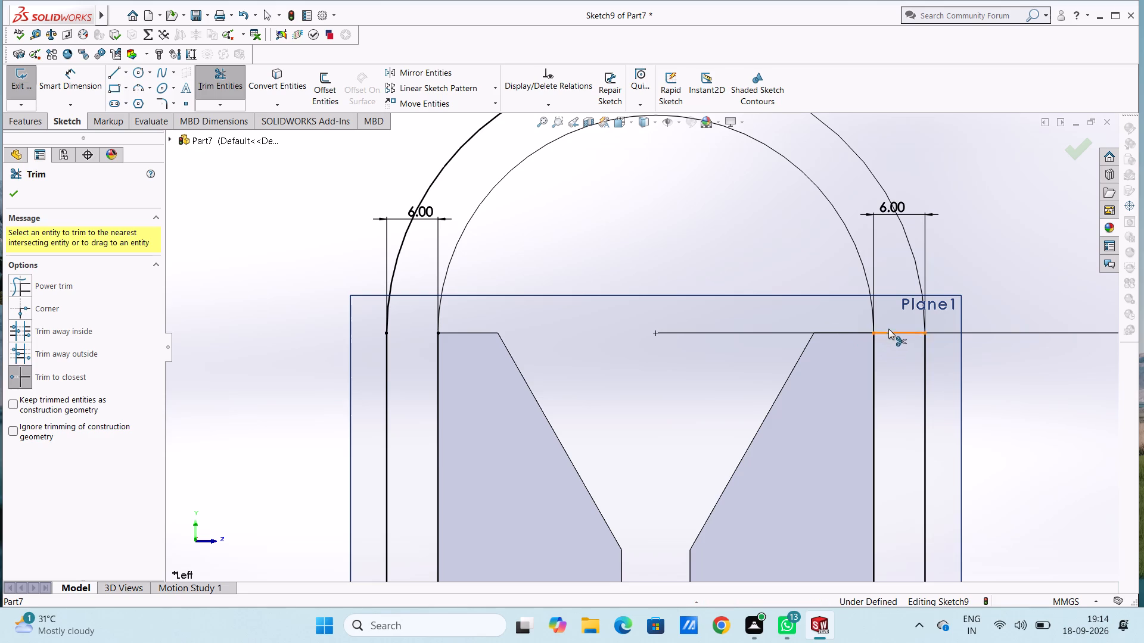
{"action": "left_click", "coordinate": [895, 333]}
{"action": "scroll", "coordinate": [888, 341], "scroll_direction": "up", "scroll_amount": 6}
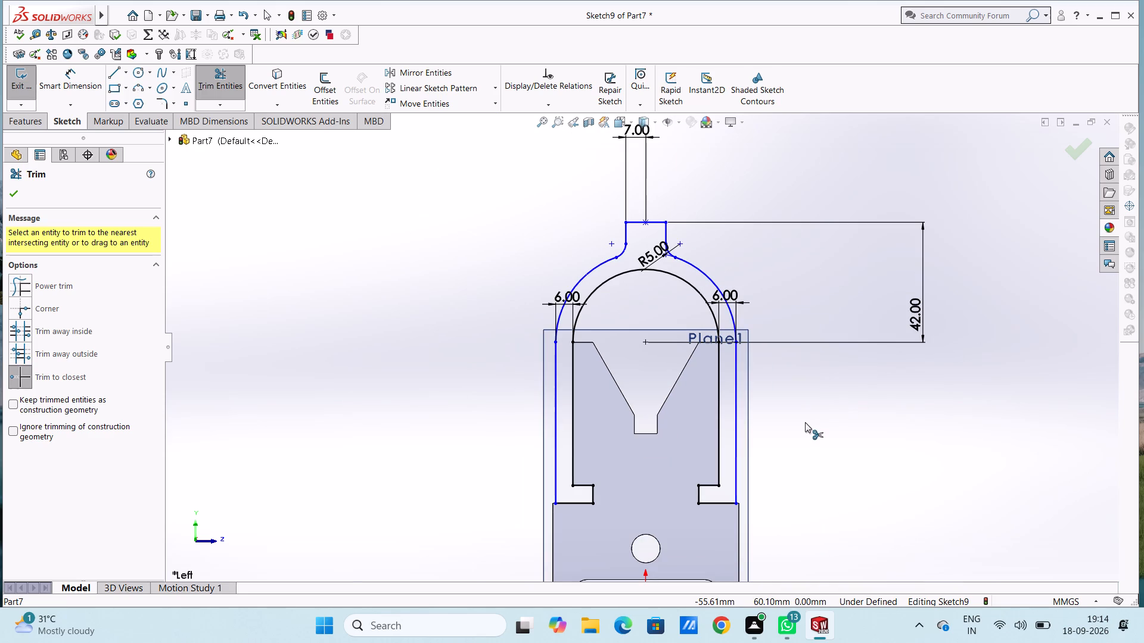
{"action": "key", "text": "Escape"}
{"action": "key", "text": "Escape"}
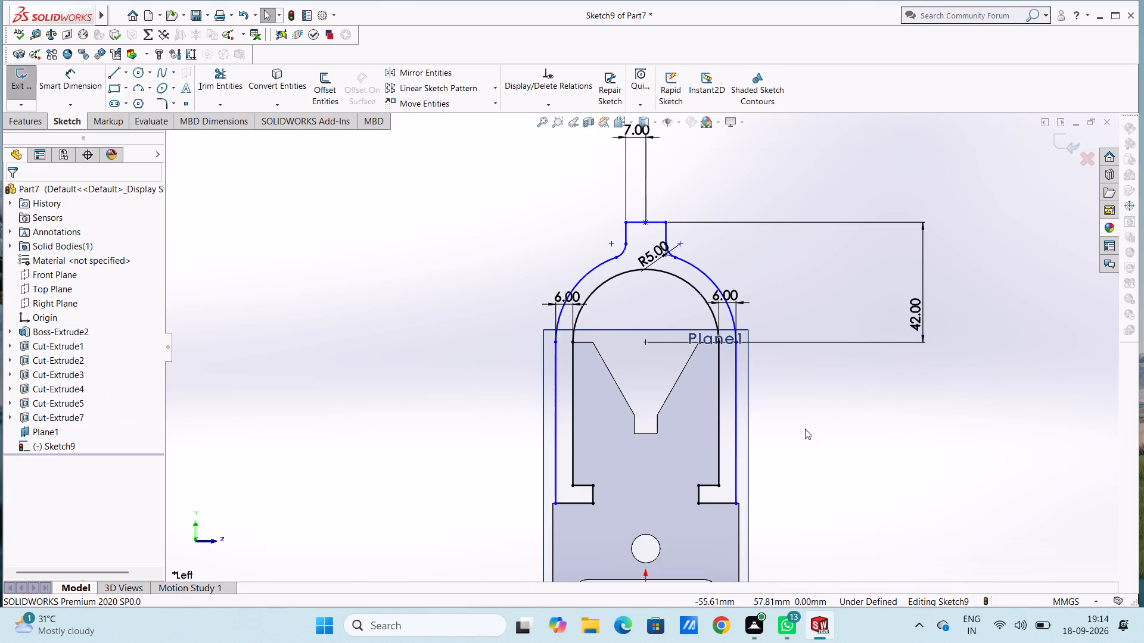
Extrude the clamp profile 16 mm with a Mid Plane end condition, merging the result.
{"action": "middle_click_drag", "start_coordinate": [882, 414], "coordinate": [852, 421]}
{"action": "scroll", "coordinate": [866, 416], "scroll_direction": "up", "scroll_amount": 1}
{"action": "left_click", "coordinate": [11, 122]}
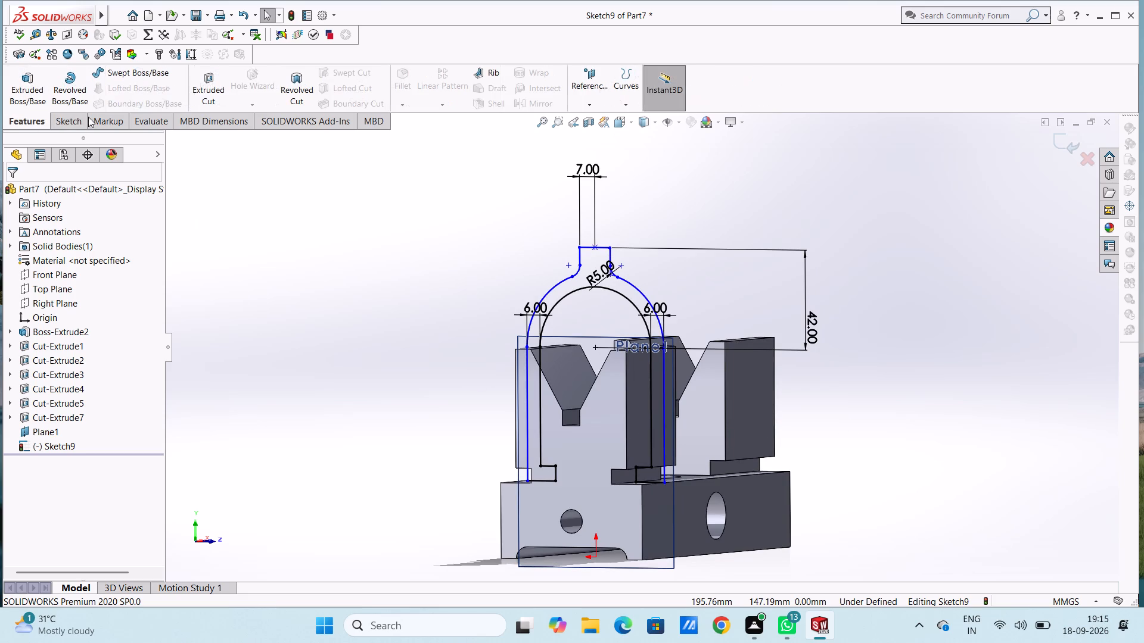
{"action": "left_click", "coordinate": [28, 99]}
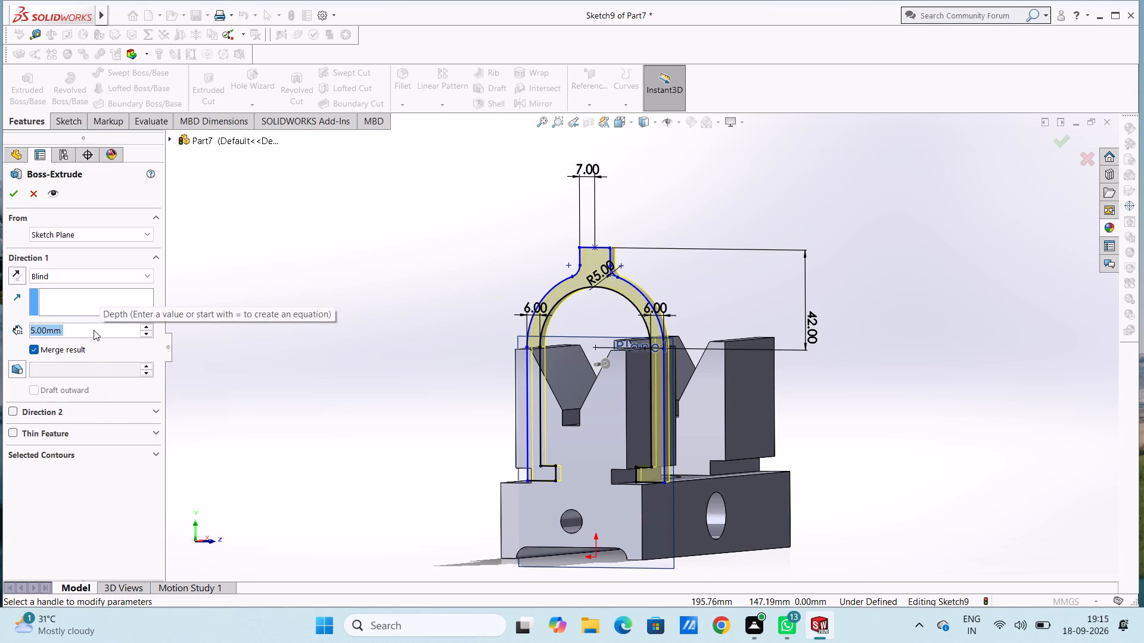
{"action": "type", "text": "16"}
{"action": "key", "text": "Return"}
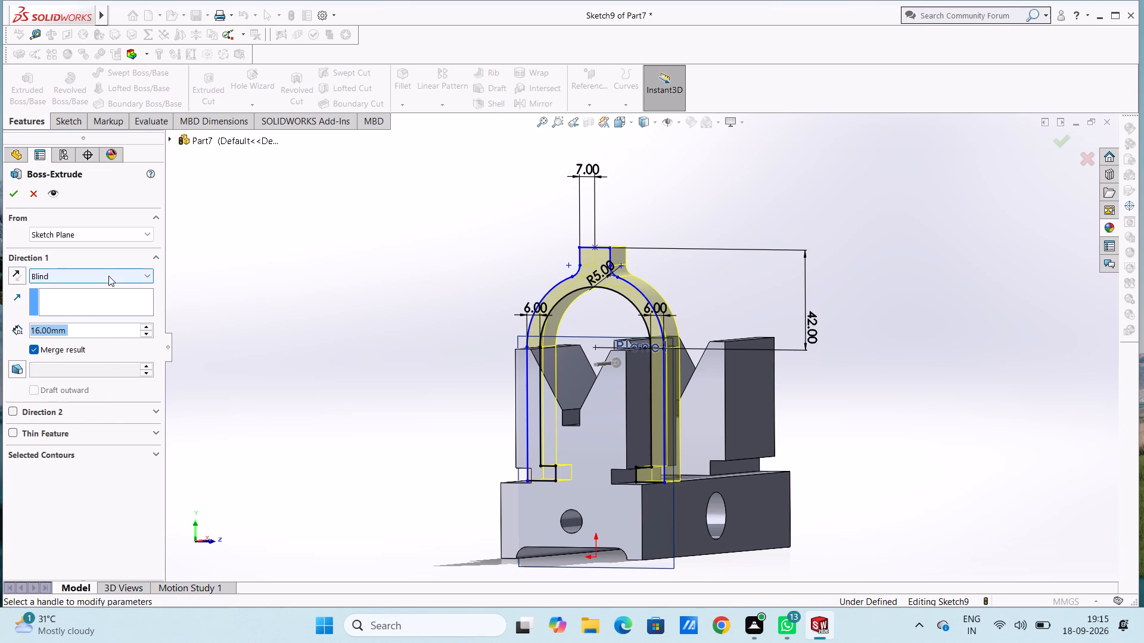
{"action": "left_click", "coordinate": [108, 276]}
{"action": "left_click", "coordinate": [92, 357]}
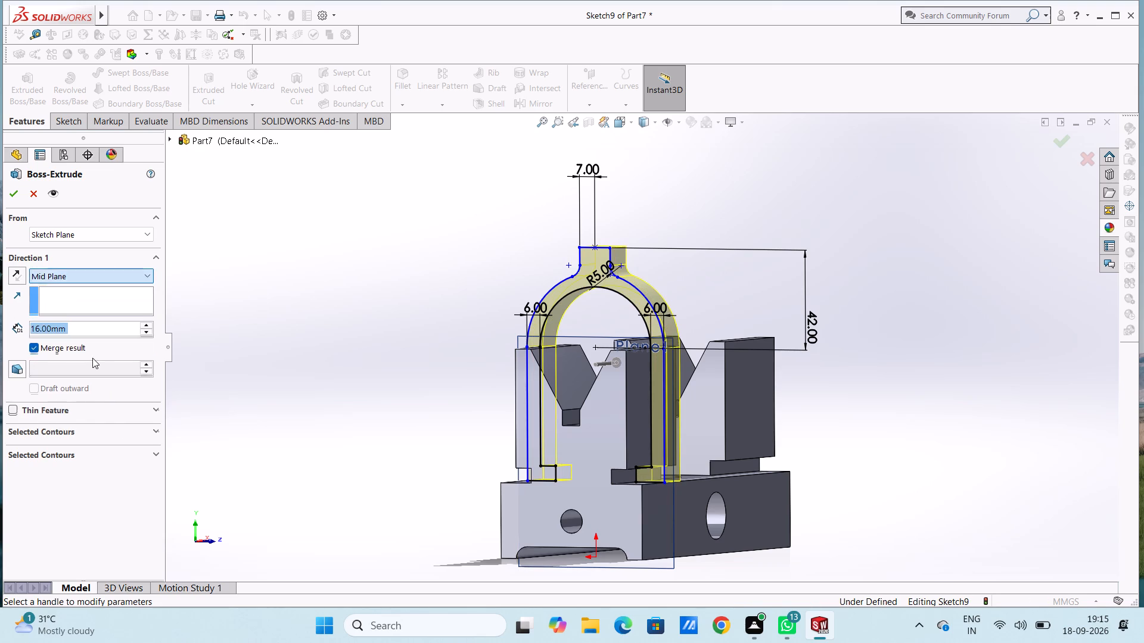
{"action": "left_click", "coordinate": [12, 193]}
{"action": "left_click", "coordinate": [240, 258]}
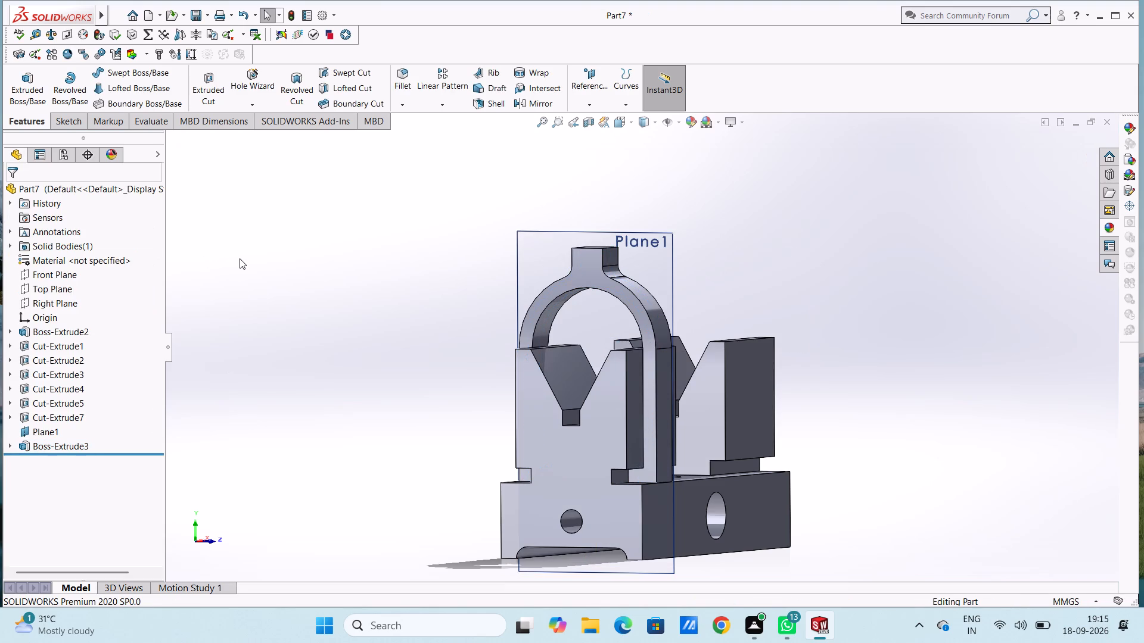
Hide Plane1.
{"action": "middle_click_drag", "start_coordinate": [240, 258], "coordinate": [262, 271]}
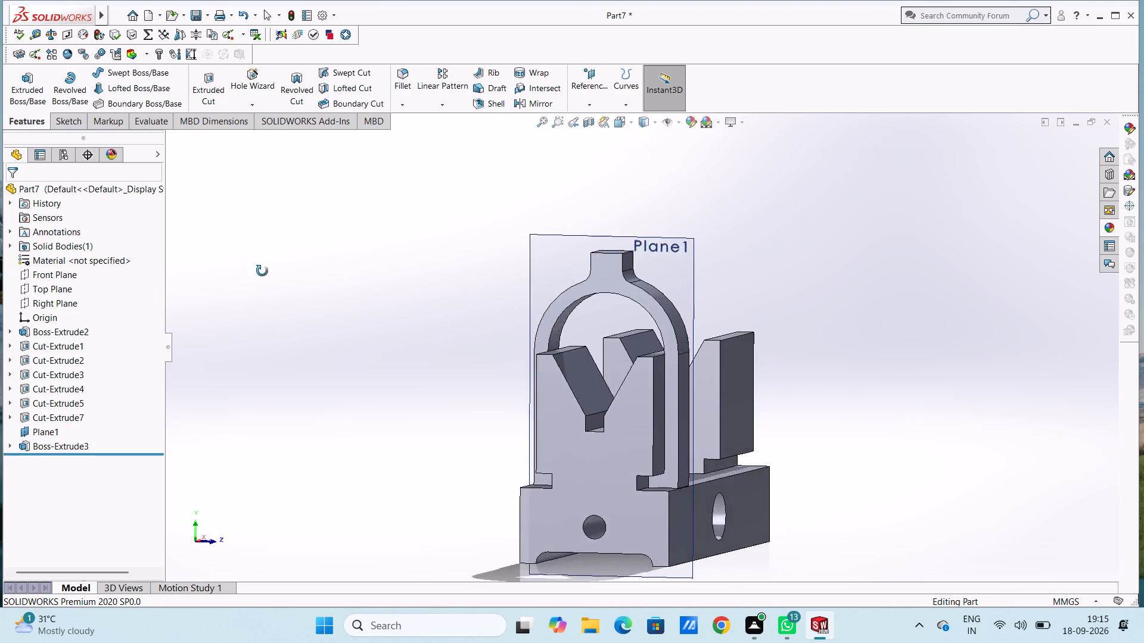
{"action": "middle_click_drag", "start_coordinate": [262, 271], "coordinate": [304, 305]}
{"action": "left_click", "coordinate": [54, 428]}
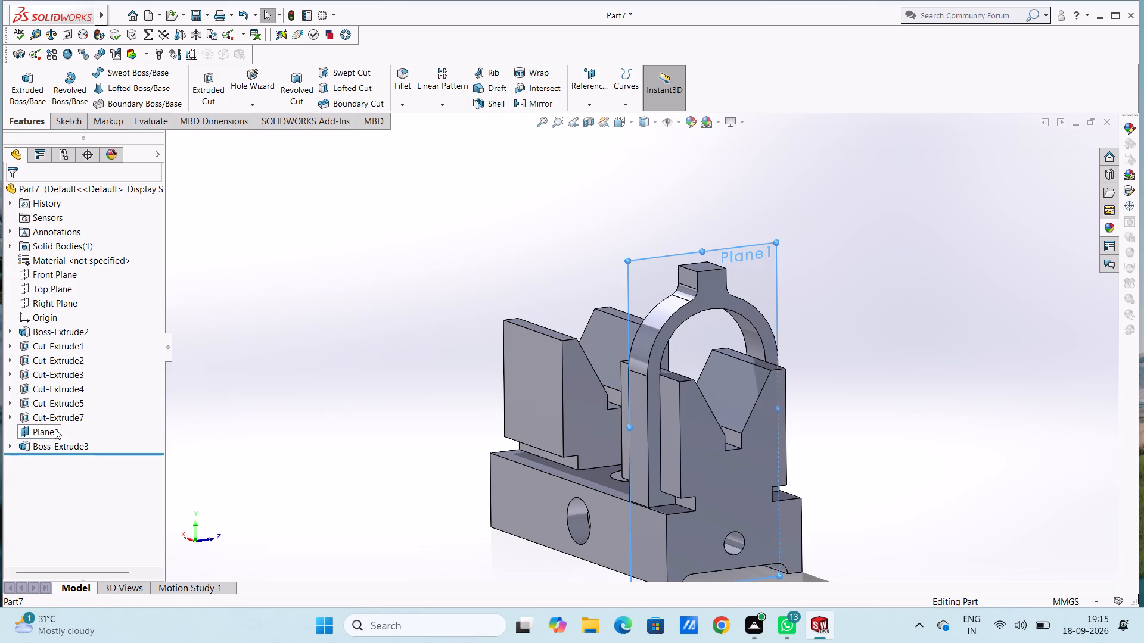
{"action": "left_click", "coordinate": [81, 411]}
{"action": "left_click", "coordinate": [214, 395]}
Create a reference plane parallel to the Right Plane at a 125 mm offset, through the second V-support.
{"action": "middle_click_drag", "start_coordinate": [249, 343], "coordinate": [253, 345]}
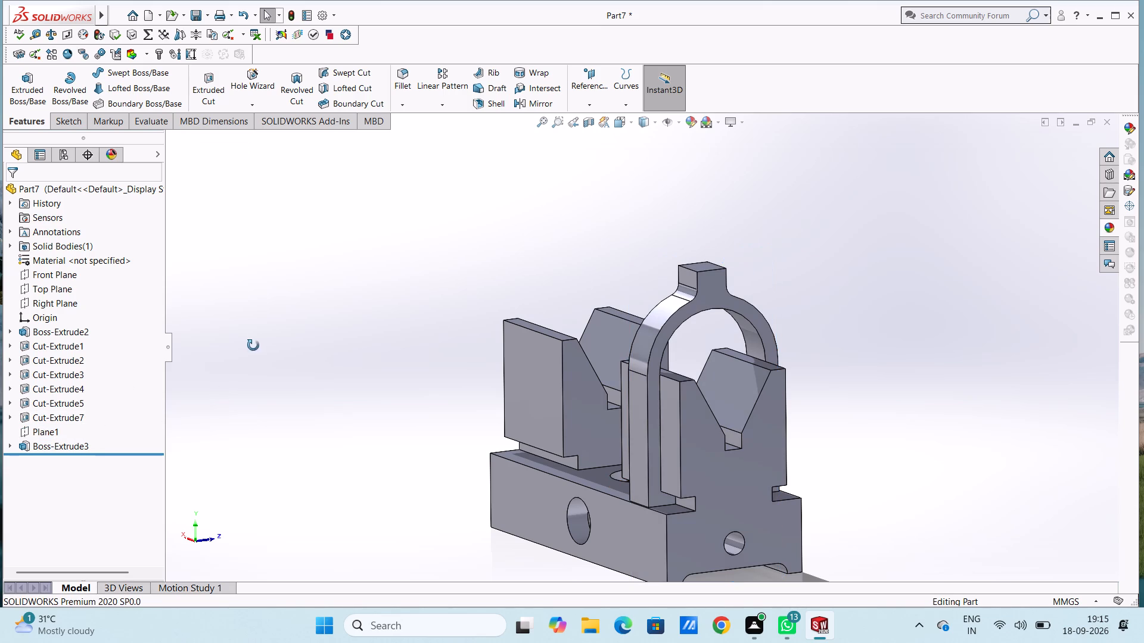
{"action": "middle_click_drag", "start_coordinate": [253, 345], "coordinate": [316, 382]}
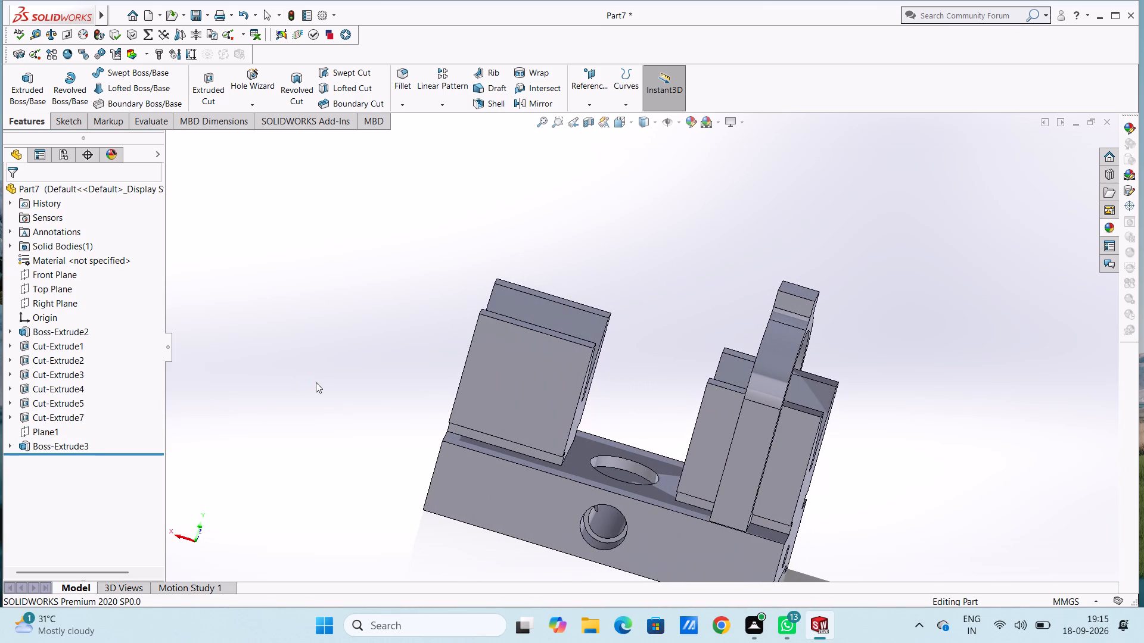
{"action": "key", "text": "ctrl+7"}
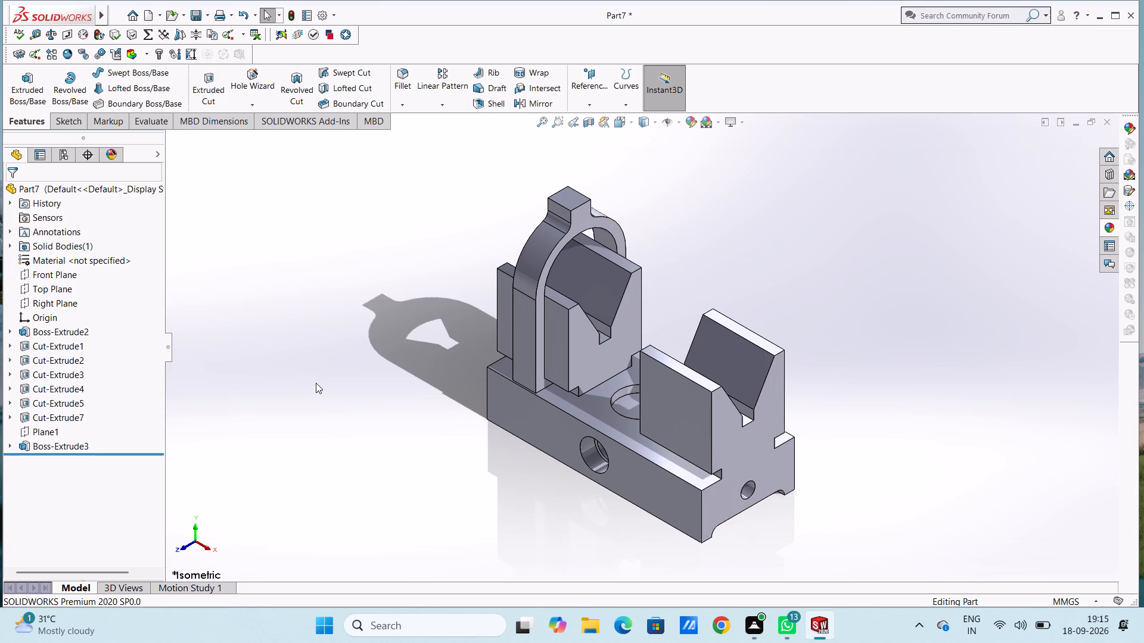
{"action": "key", "text": "ctrl+4"}
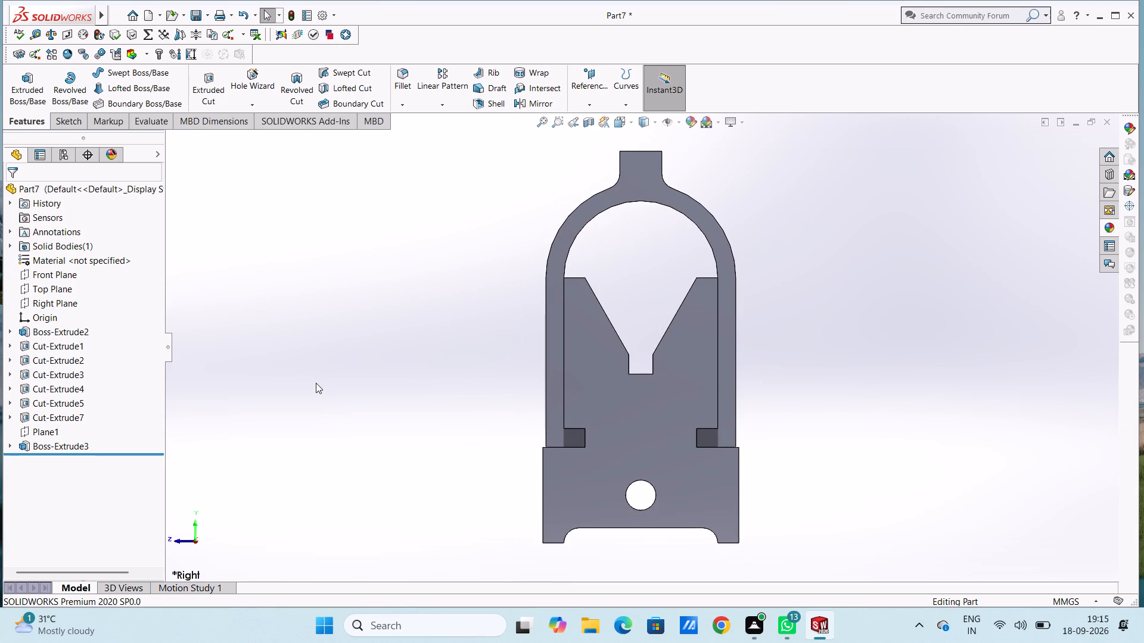
{"action": "key", "text": "ctrl+5"}
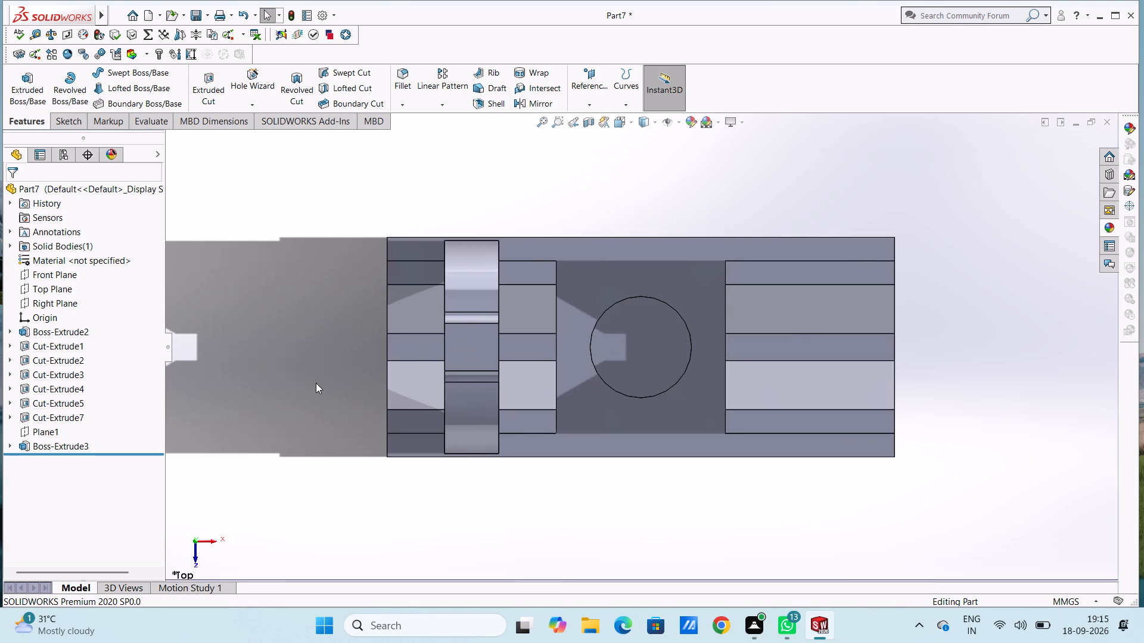
{"action": "left_click", "coordinate": [589, 74]}
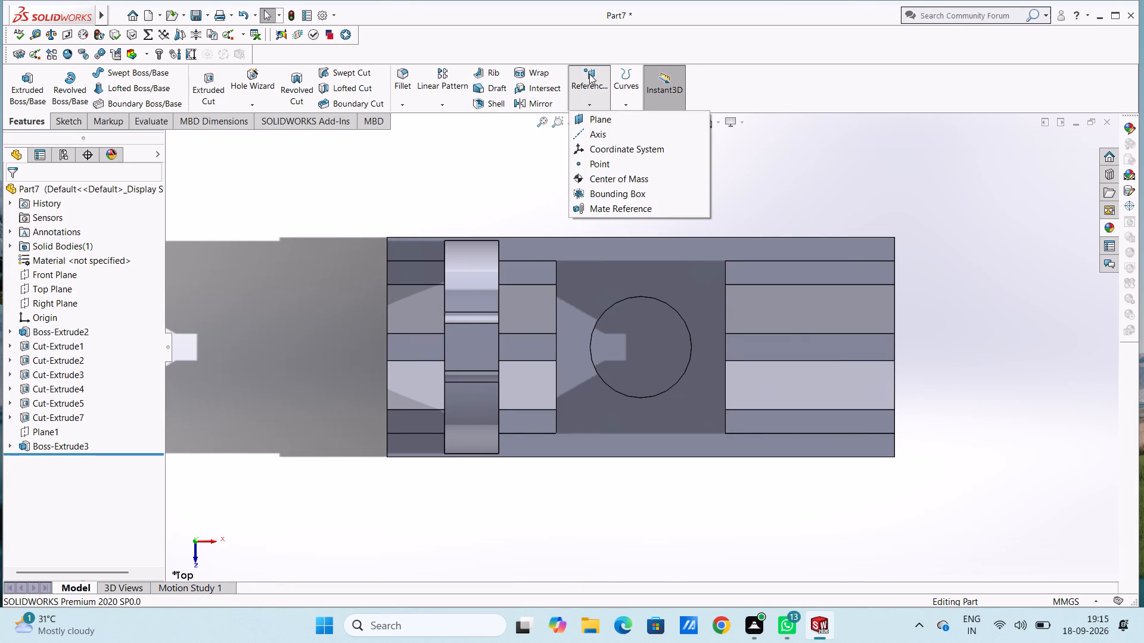
{"action": "left_click", "coordinate": [602, 121]}
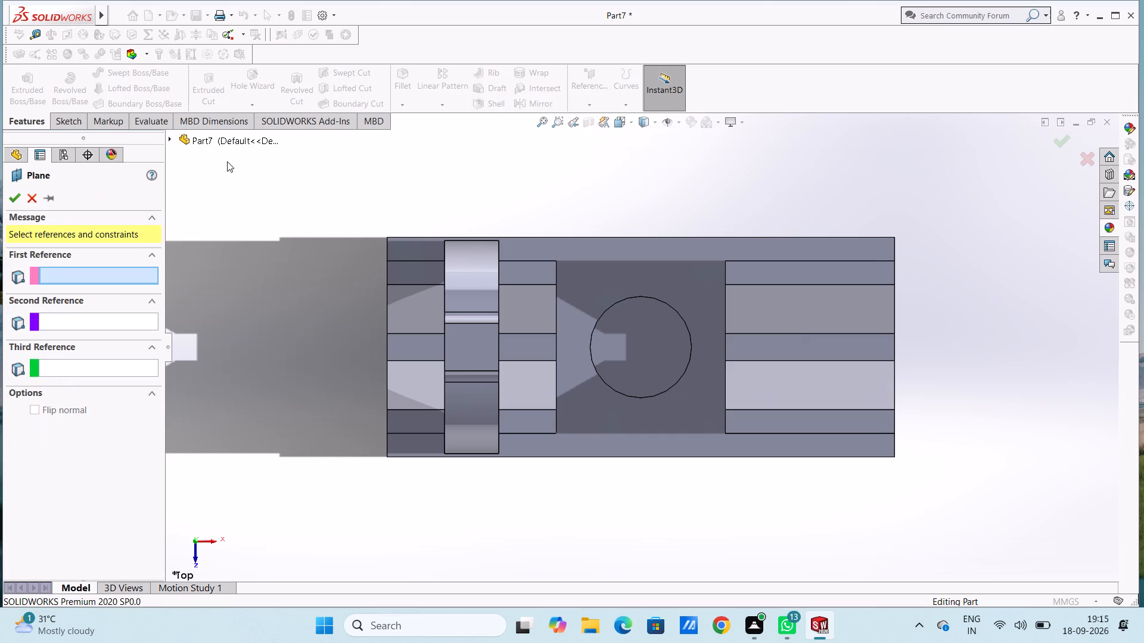
{"action": "left_click", "coordinate": [204, 142]}
{"action": "left_click", "coordinate": [170, 136]}
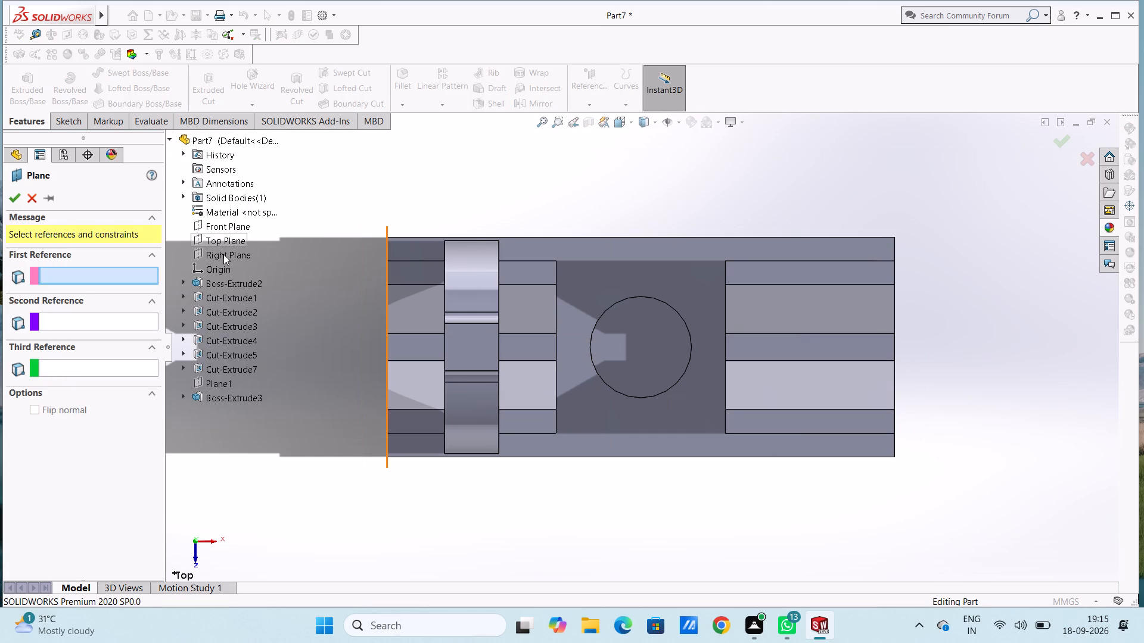
{"action": "left_click", "coordinate": [227, 255]}
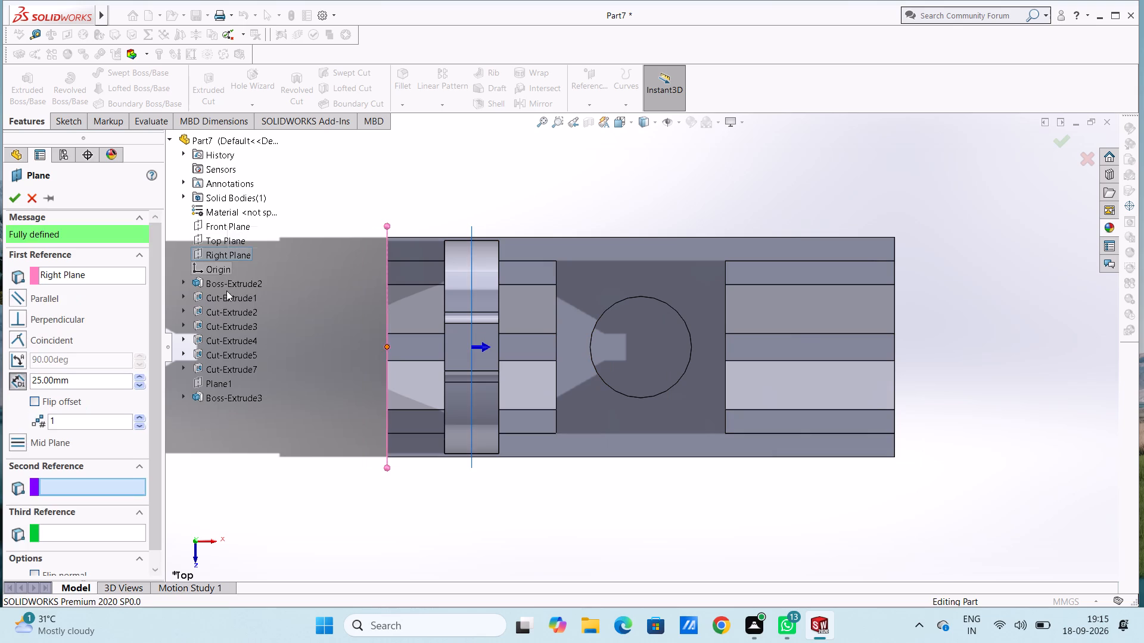
{"action": "double_click", "coordinate": [100, 385]}
{"action": "type", "text": "100"}
{"action": "key", "text": "Return"}
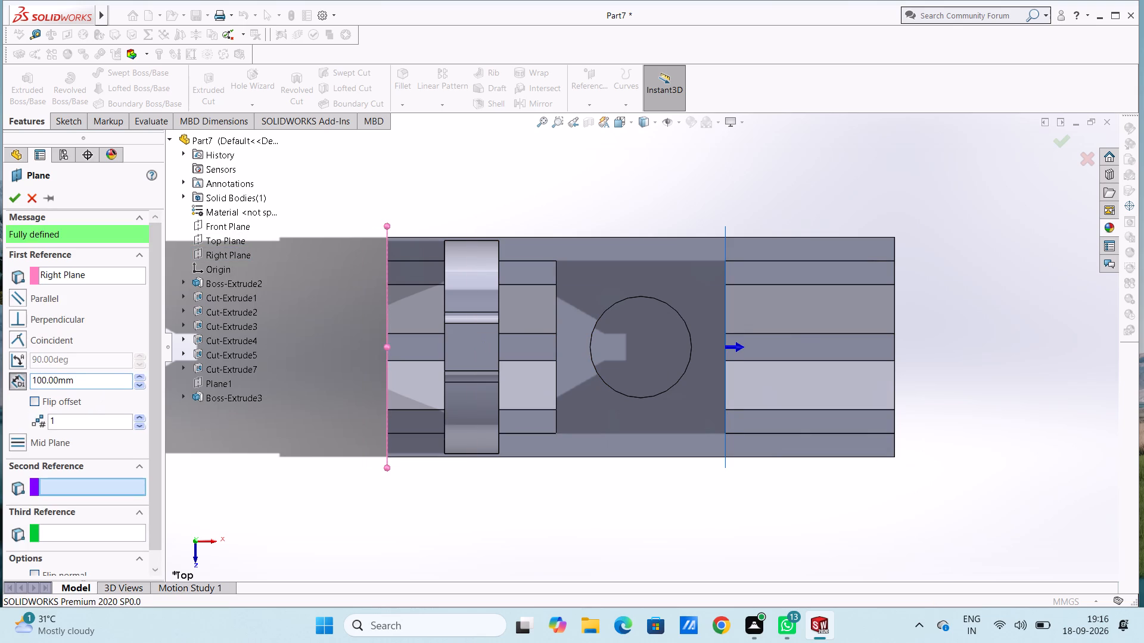
{"action": "double_click", "coordinate": [76, 382]}
{"action": "type", "text": "125"}
{"action": "key", "text": "Return"}
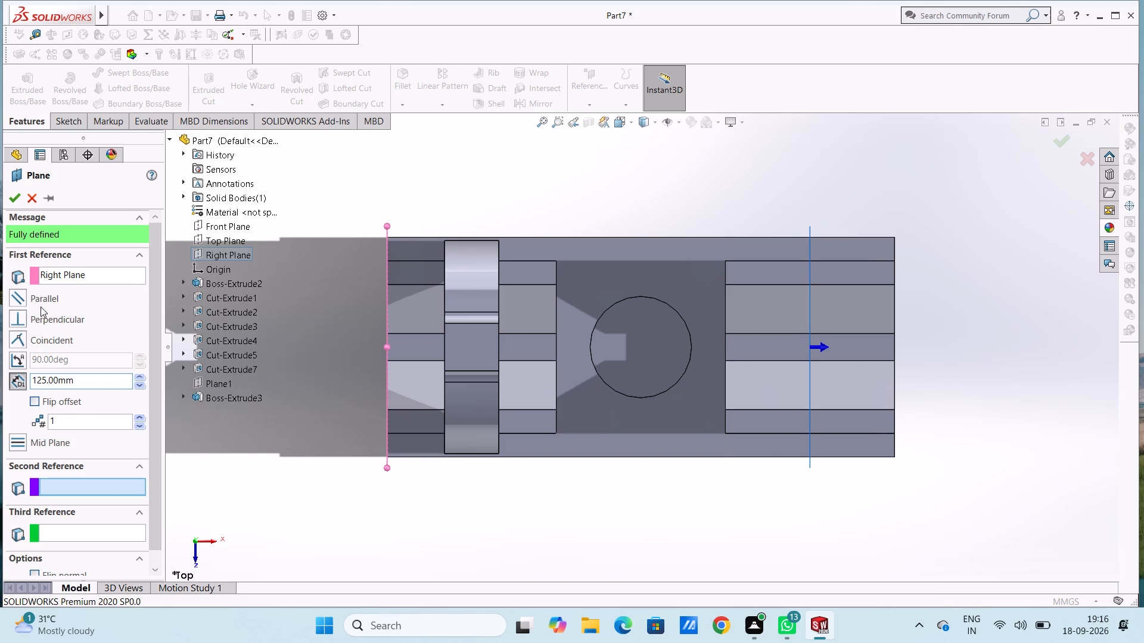
{"action": "left_click", "coordinate": [16, 196]}
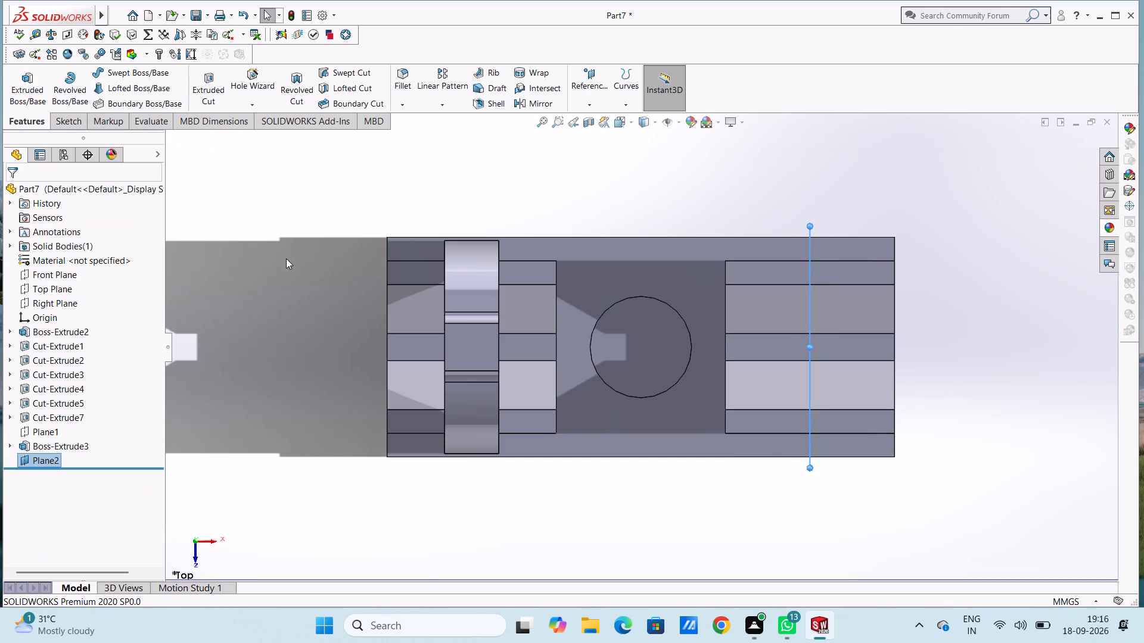
{"action": "left_click", "coordinate": [288, 257]}
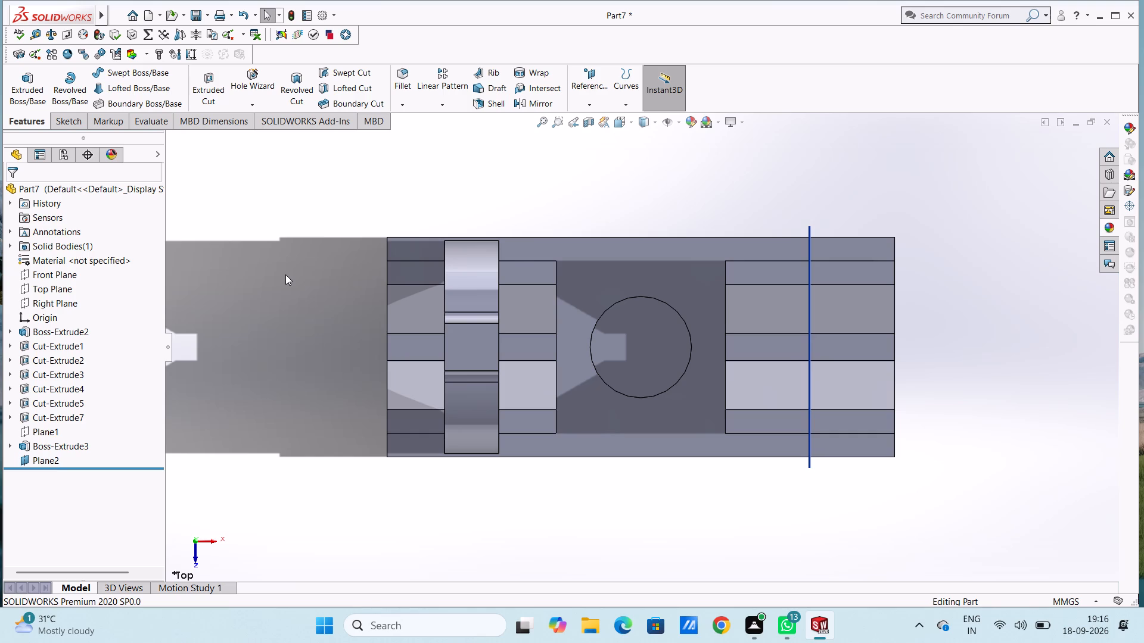
On the new offset plane, sketch one clamp leg's open outline with a 13 mm bottom, 7 mm step and 50 mm inner side.
{"action": "key", "text": "ctrl+4"}
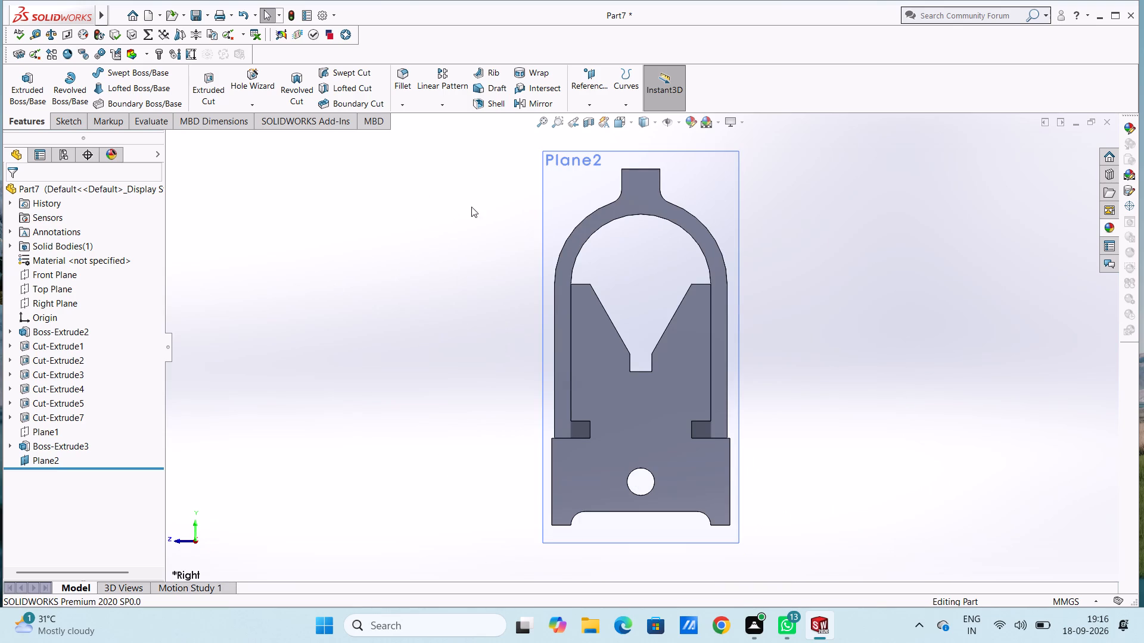
{"action": "left_click", "coordinate": [548, 196]}
{"action": "left_click", "coordinate": [603, 164]}
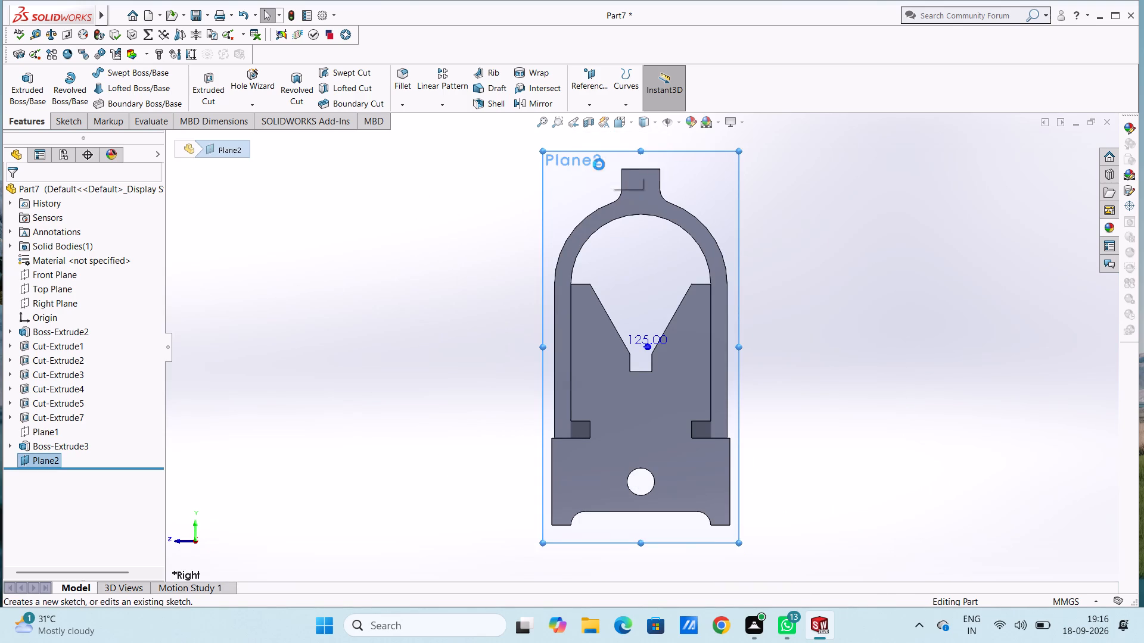
{"action": "left_click", "coordinate": [471, 218]}
{"action": "scroll", "coordinate": [643, 255], "scroll_direction": "down", "scroll_amount": 3}
{"action": "scroll", "coordinate": [636, 264], "scroll_direction": "up", "scroll_amount": 3}
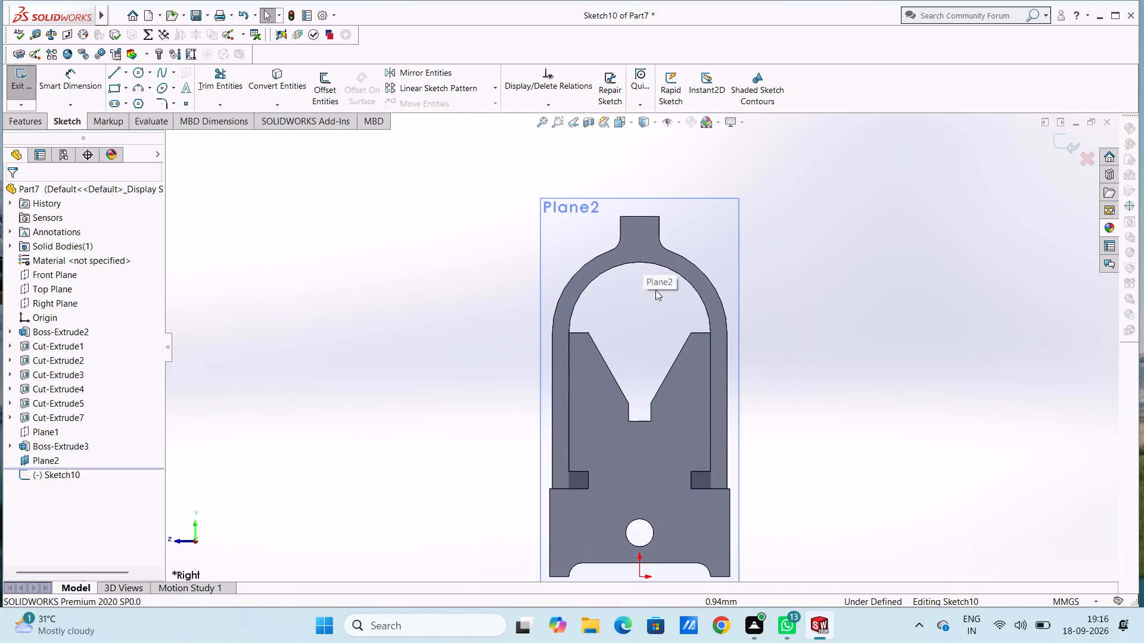
{"action": "scroll", "coordinate": [763, 316], "scroll_direction": "down", "scroll_amount": 2}
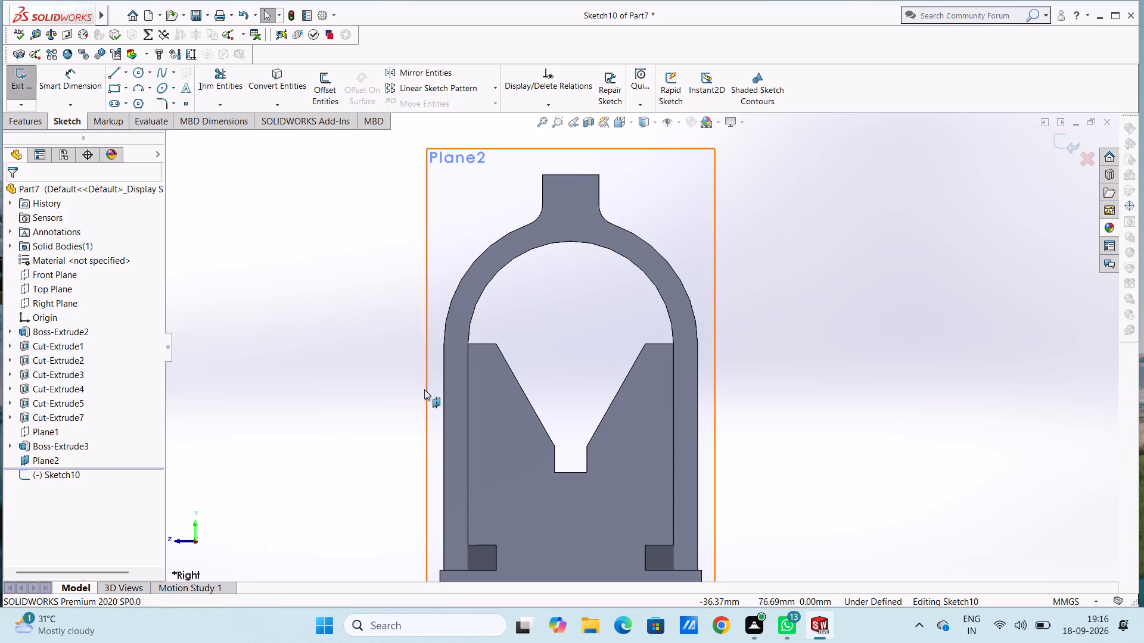
{"action": "left_click", "coordinate": [118, 73]}
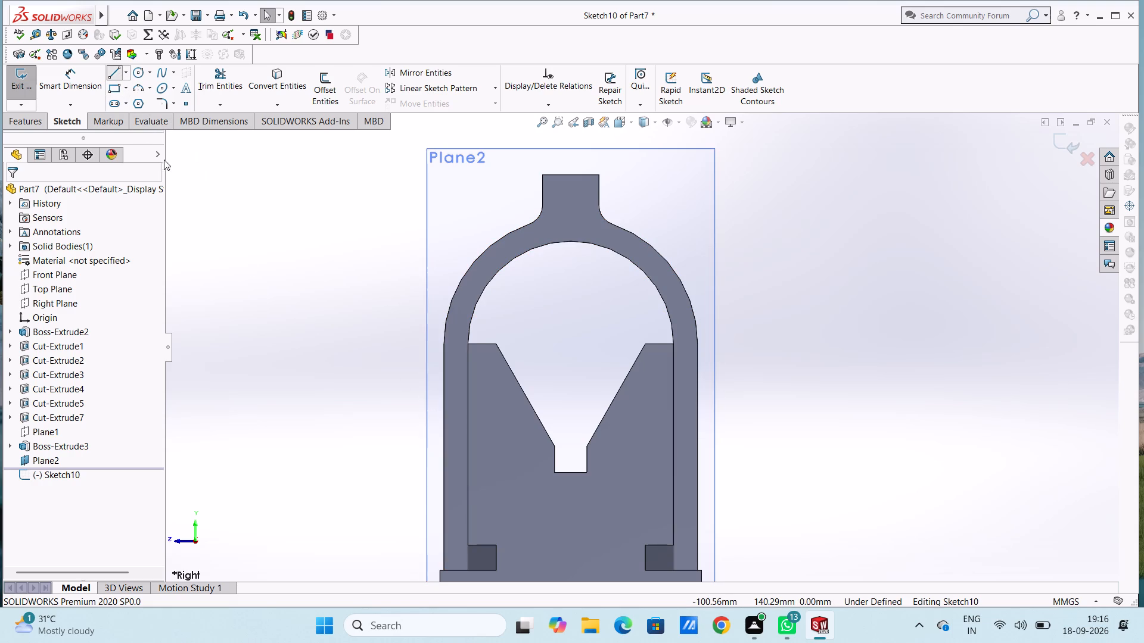
{"action": "scroll", "coordinate": [414, 489], "scroll_direction": "down", "scroll_amount": 3}
{"action": "scroll", "coordinate": [415, 491], "scroll_direction": "up", "scroll_amount": 4}
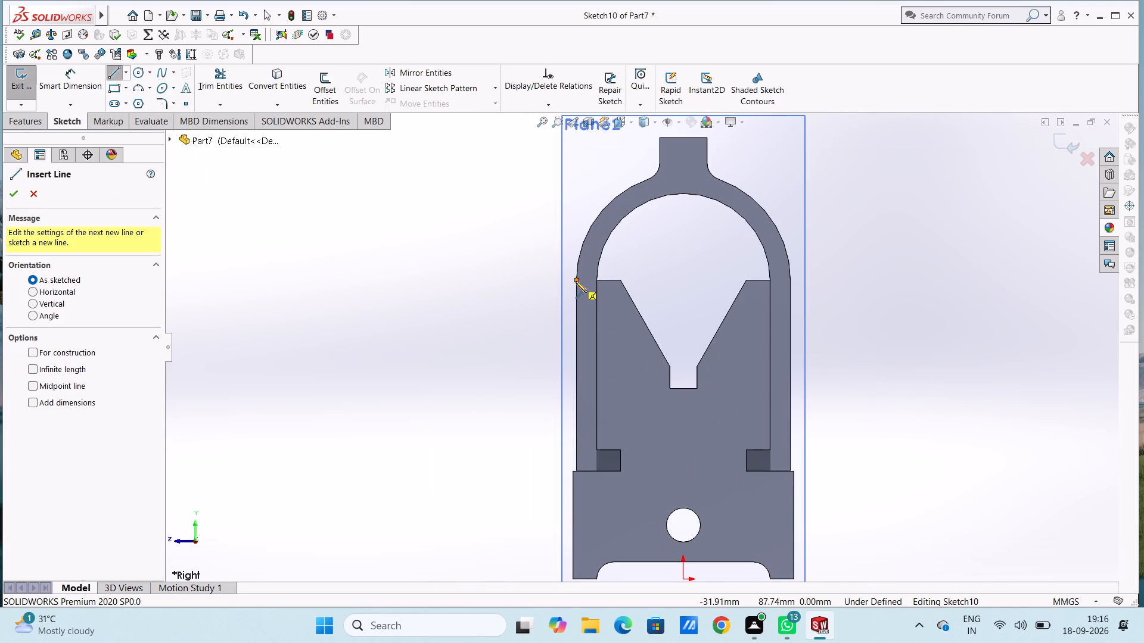
{"action": "left_click", "coordinate": [576, 281]}
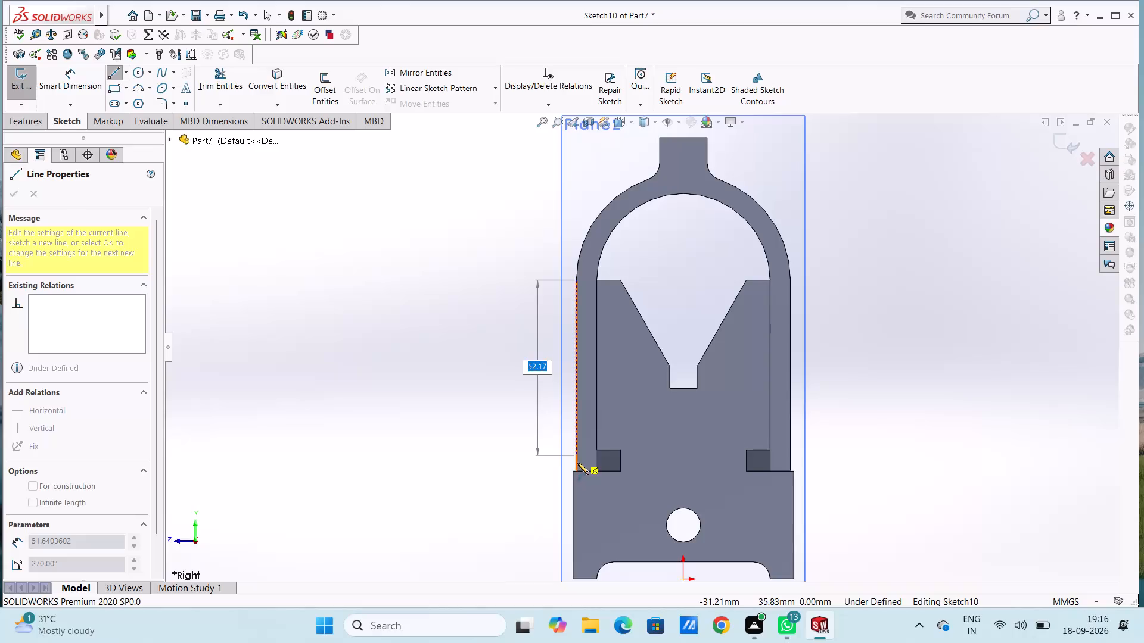
{"action": "left_click", "coordinate": [576, 473]}
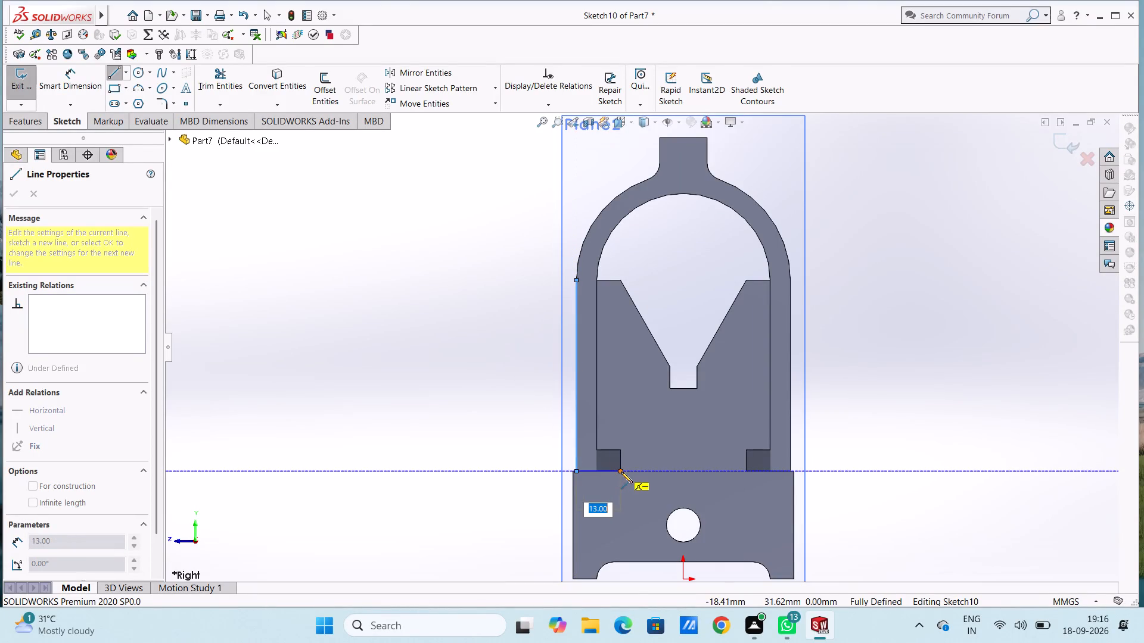
{"action": "left_click", "coordinate": [621, 472]}
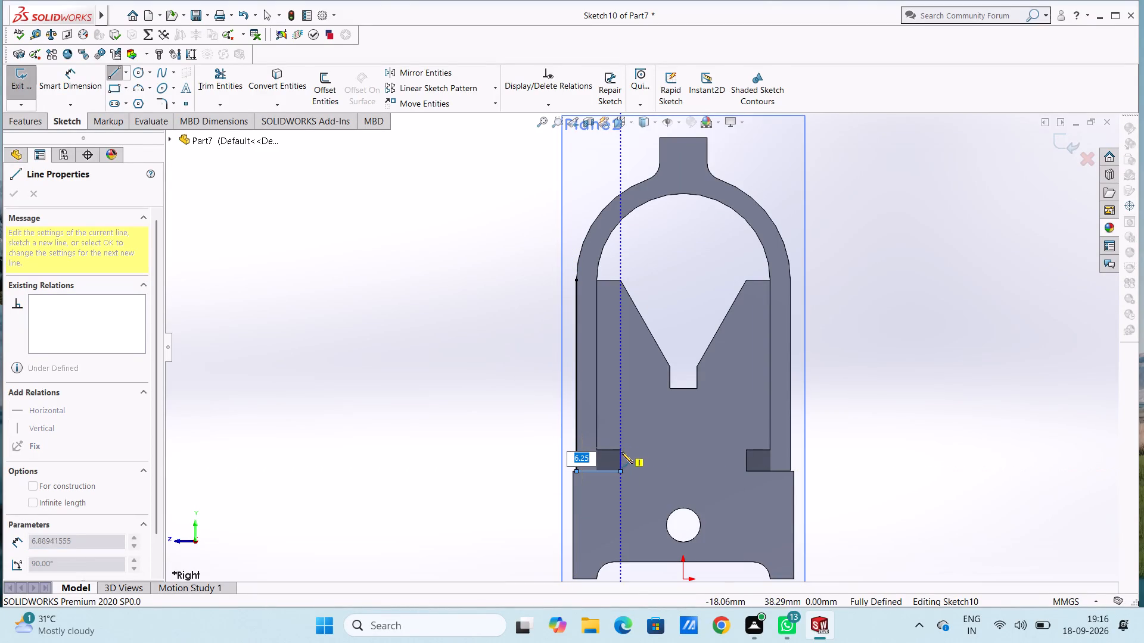
{"action": "left_click", "coordinate": [621, 452]}
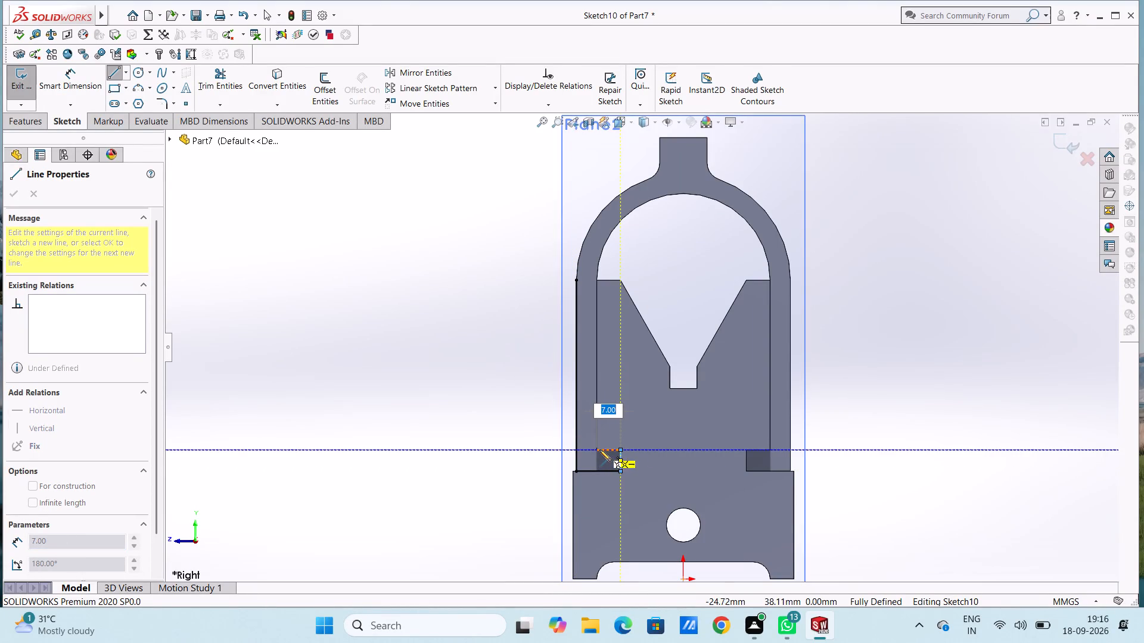
{"action": "left_click", "coordinate": [596, 450]}
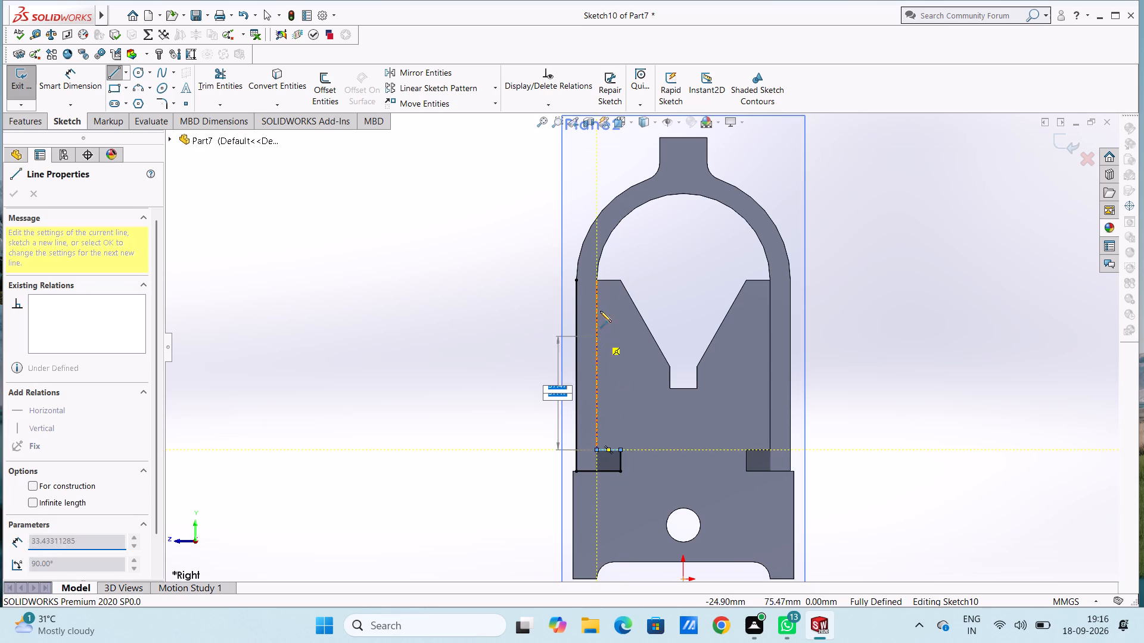
{"action": "left_click", "coordinate": [597, 278]}
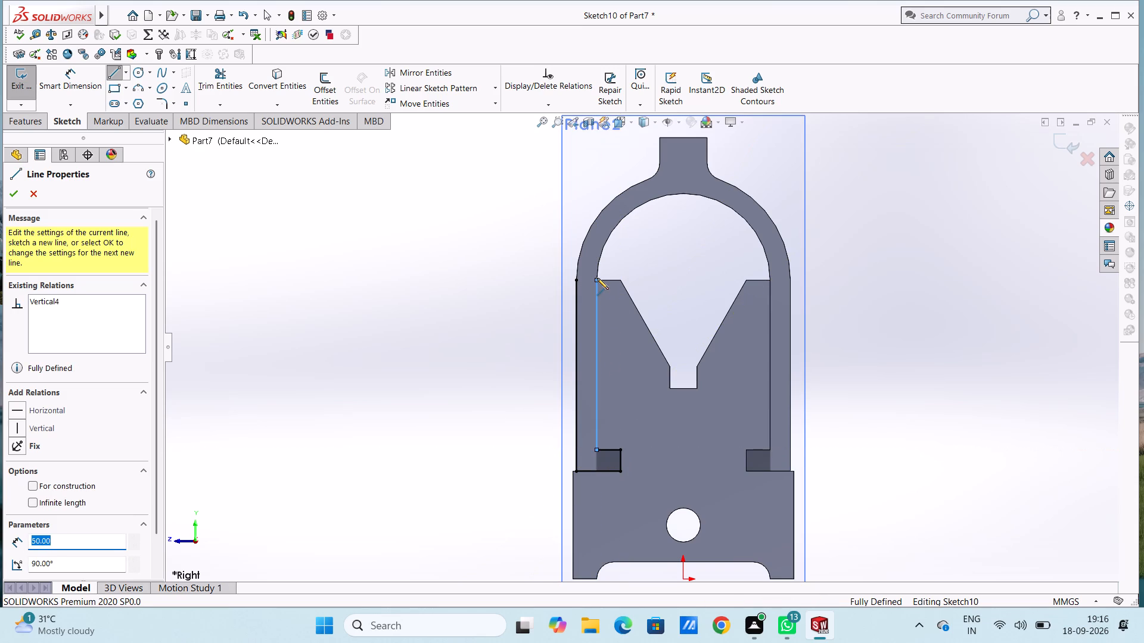
{"action": "key", "text": "Escape"}
{"action": "key", "text": "Escape"}
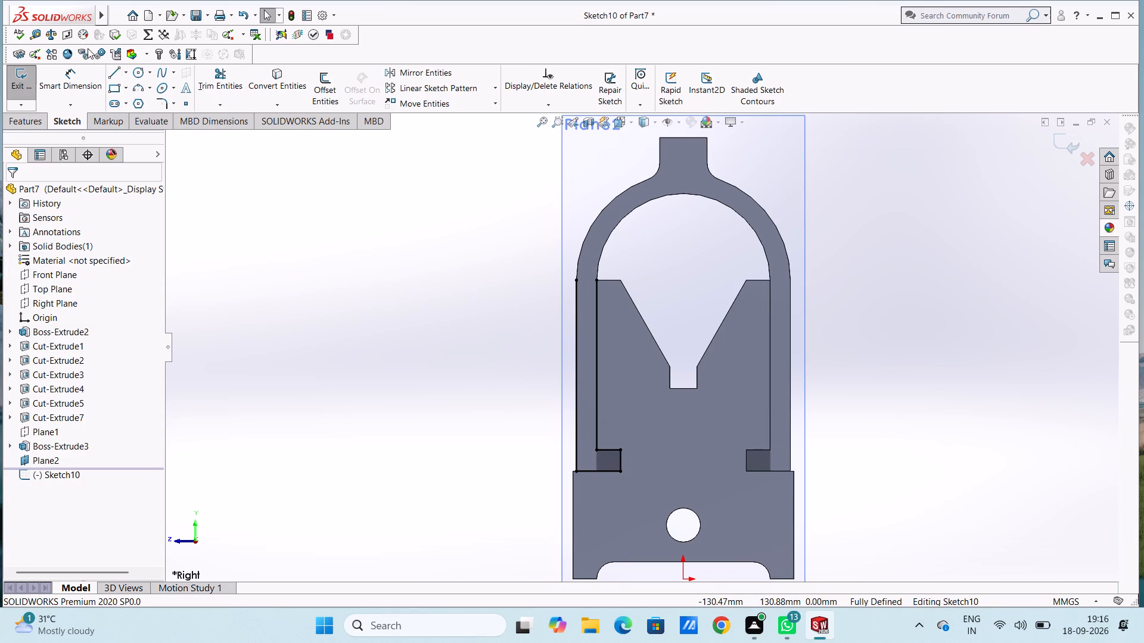
Trace the clamp's top lug with three lines, 14 mm wide with vertical sides about 7.53 mm high.
{"action": "left_click", "coordinate": [115, 76]}
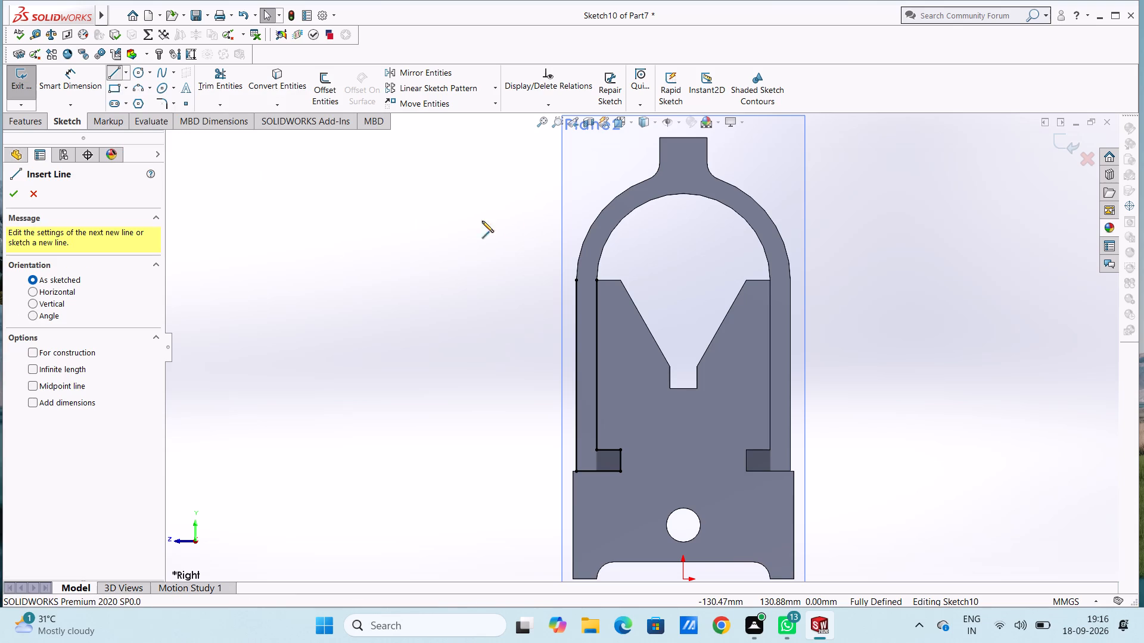
{"action": "scroll", "coordinate": [711, 220], "scroll_direction": "down", "scroll_amount": 1}
{"action": "scroll", "coordinate": [711, 220], "scroll_direction": "up", "scroll_amount": 3}
{"action": "scroll", "coordinate": [688, 220], "scroll_direction": "down", "scroll_amount": 3}
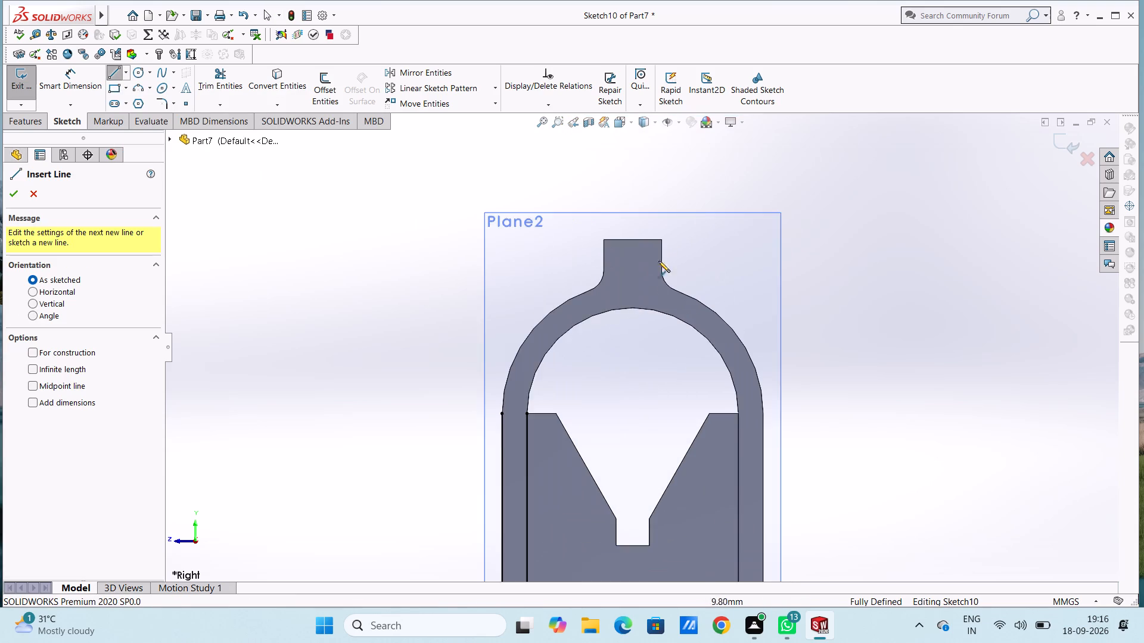
{"action": "left_click", "coordinate": [602, 271]}
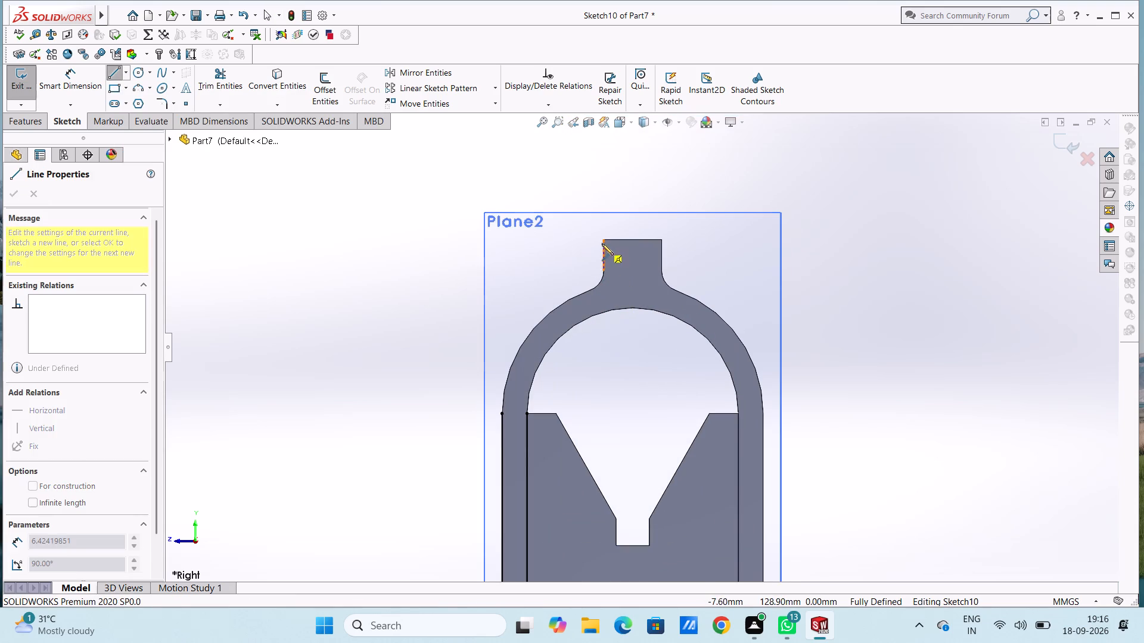
{"action": "left_click", "coordinate": [604, 237]}
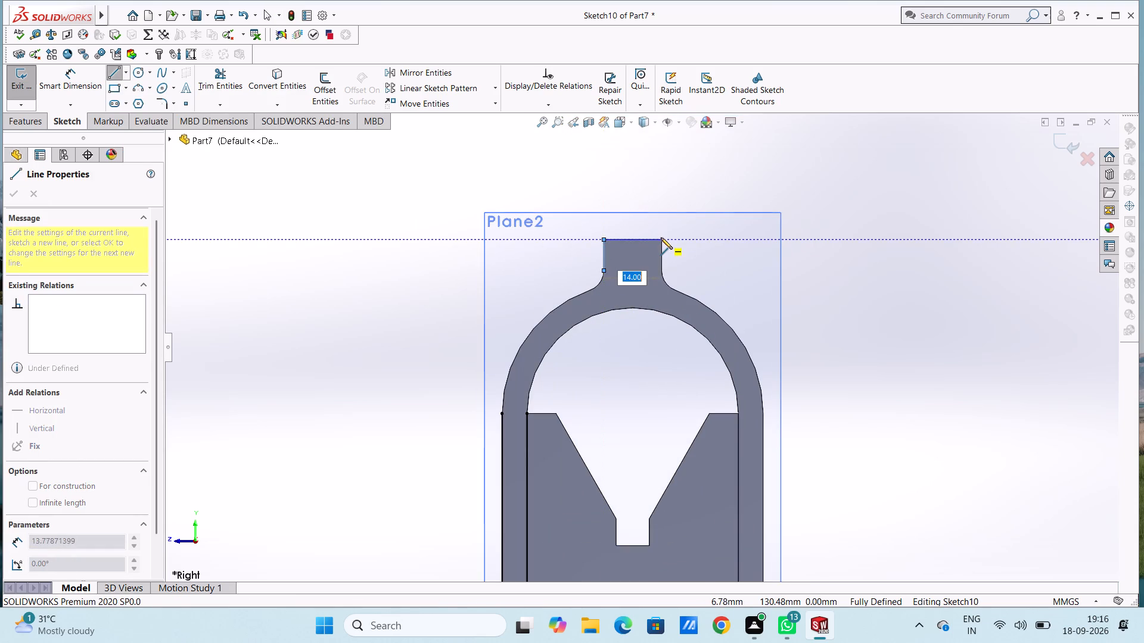
{"action": "left_click", "coordinate": [663, 238]}
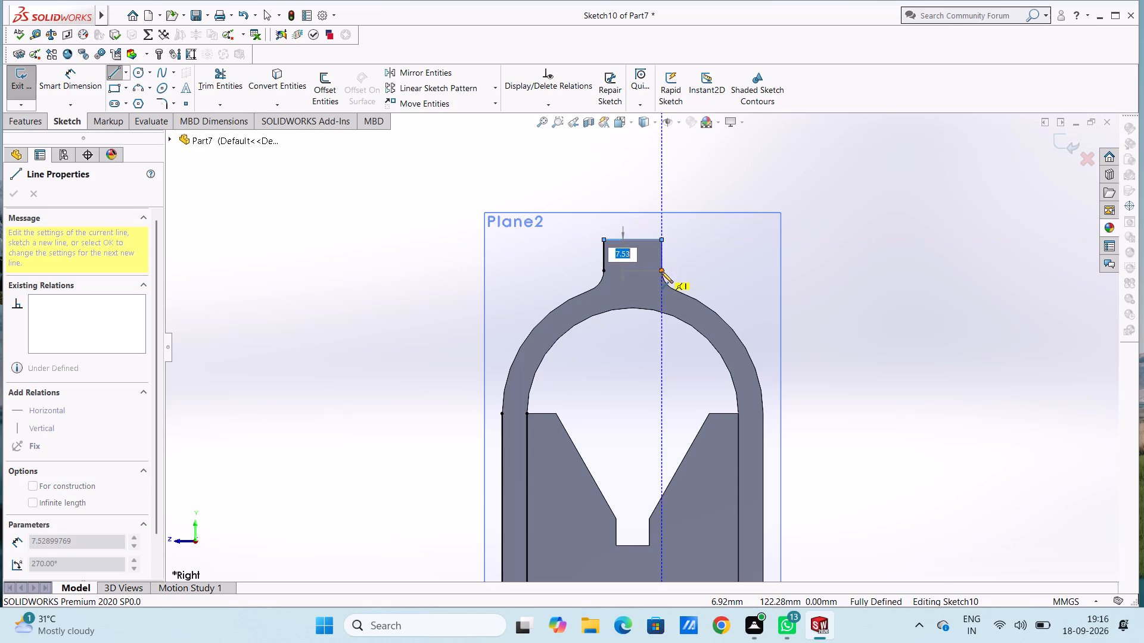
{"action": "left_click", "coordinate": [661, 271]}
{"action": "key", "text": "Escape"}
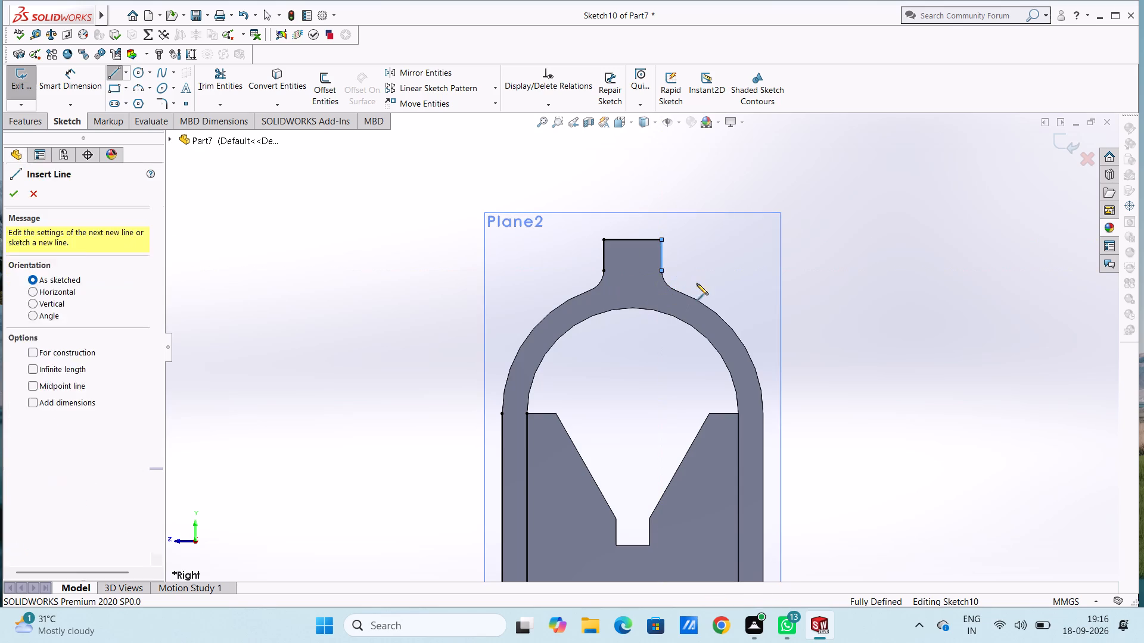
{"action": "key", "text": "Escape"}
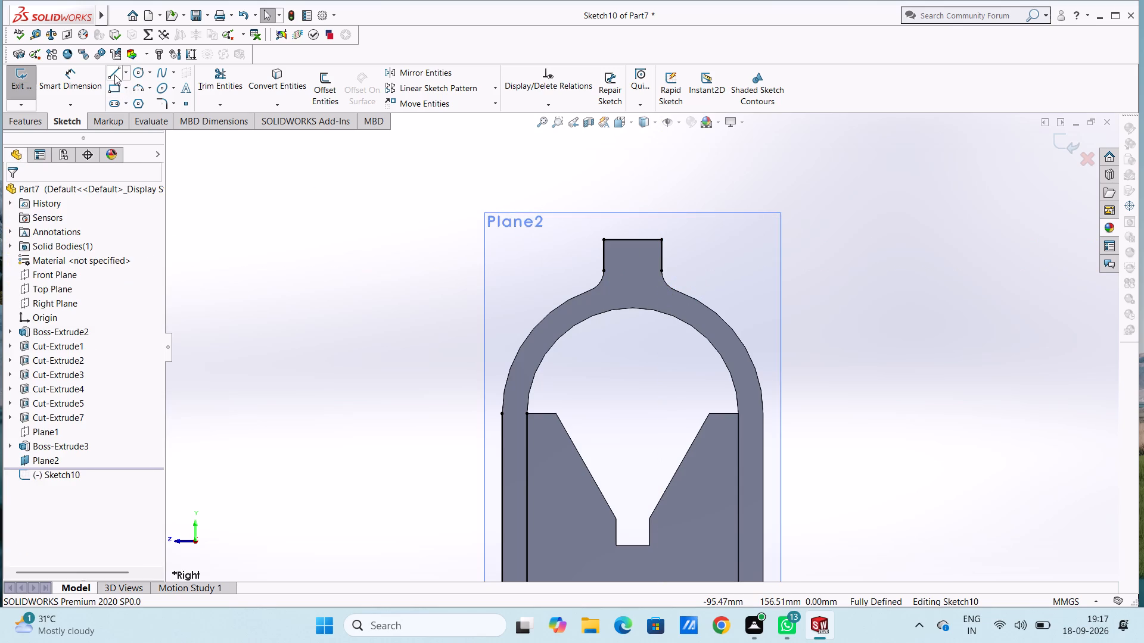
Sketch the opposite leg's open outline with a 50 mm inner side, 6.25 mm foot end, 13 mm bottom and 56.25 mm outer side.
{"action": "left_click", "coordinate": [114, 74]}
{"action": "scroll", "coordinate": [576, 450], "scroll_direction": "up", "scroll_amount": 3}
{"action": "scroll", "coordinate": [689, 463], "scroll_direction": "down", "scroll_amount": 3}
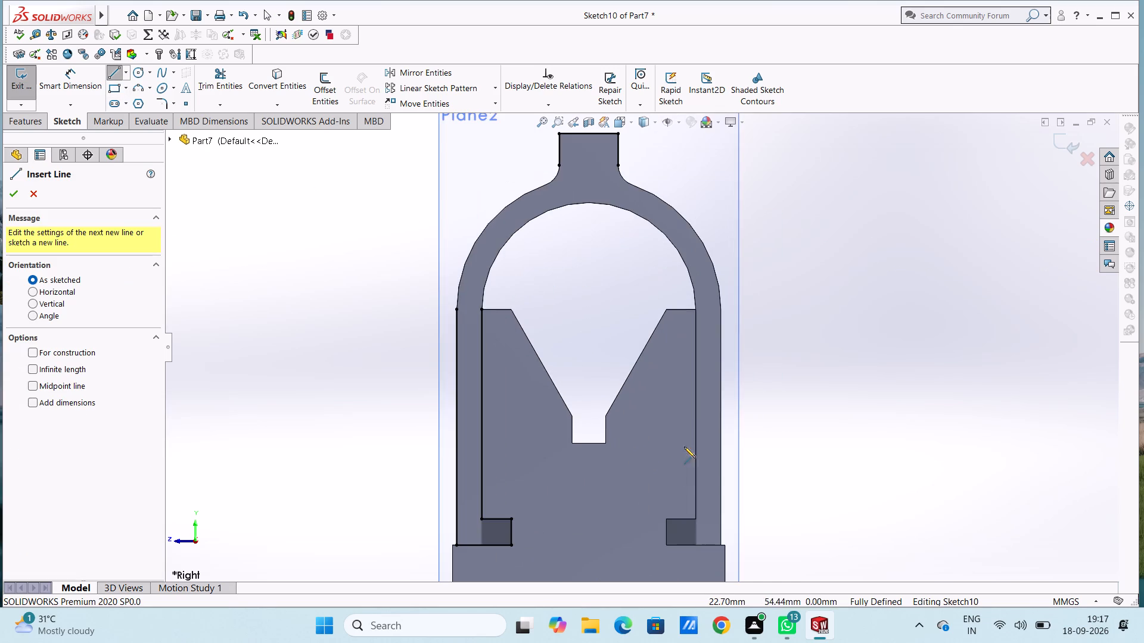
{"action": "left_click", "coordinate": [694, 310]}
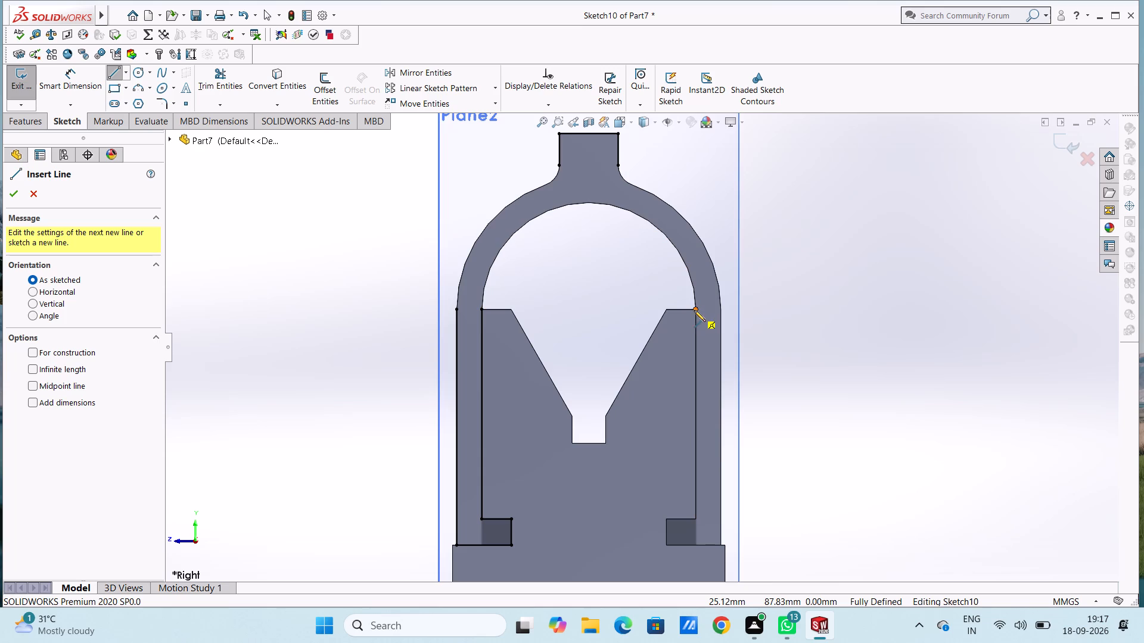
{"action": "left_click", "coordinate": [697, 520]}
{"action": "left_click", "coordinate": [668, 519]}
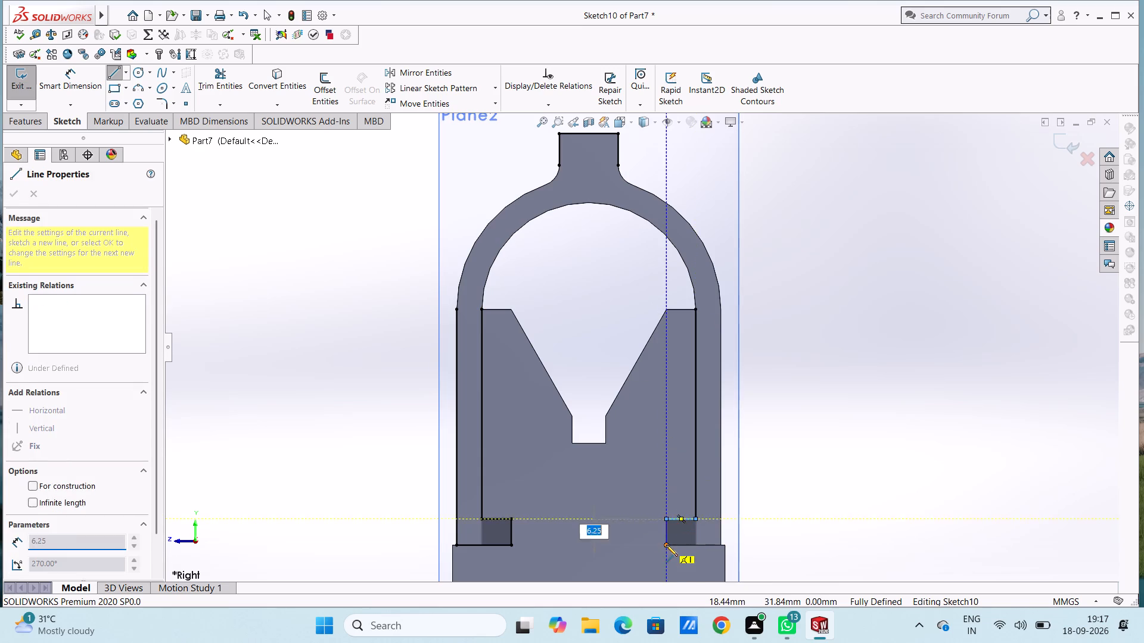
{"action": "left_click", "coordinate": [666, 545]}
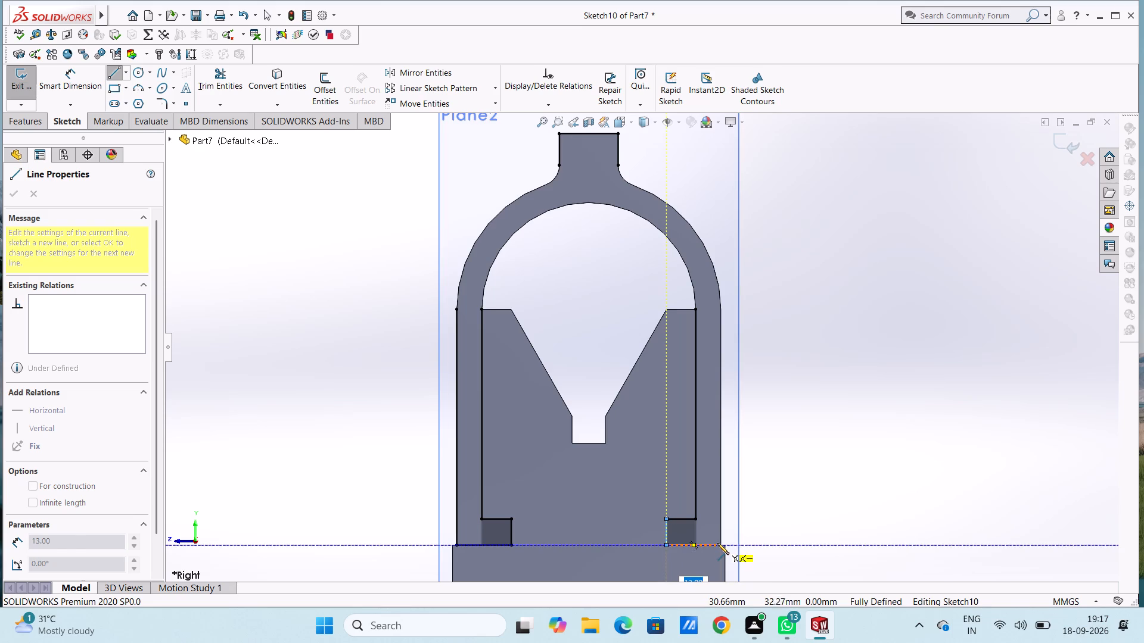
{"action": "left_click", "coordinate": [719, 545]}
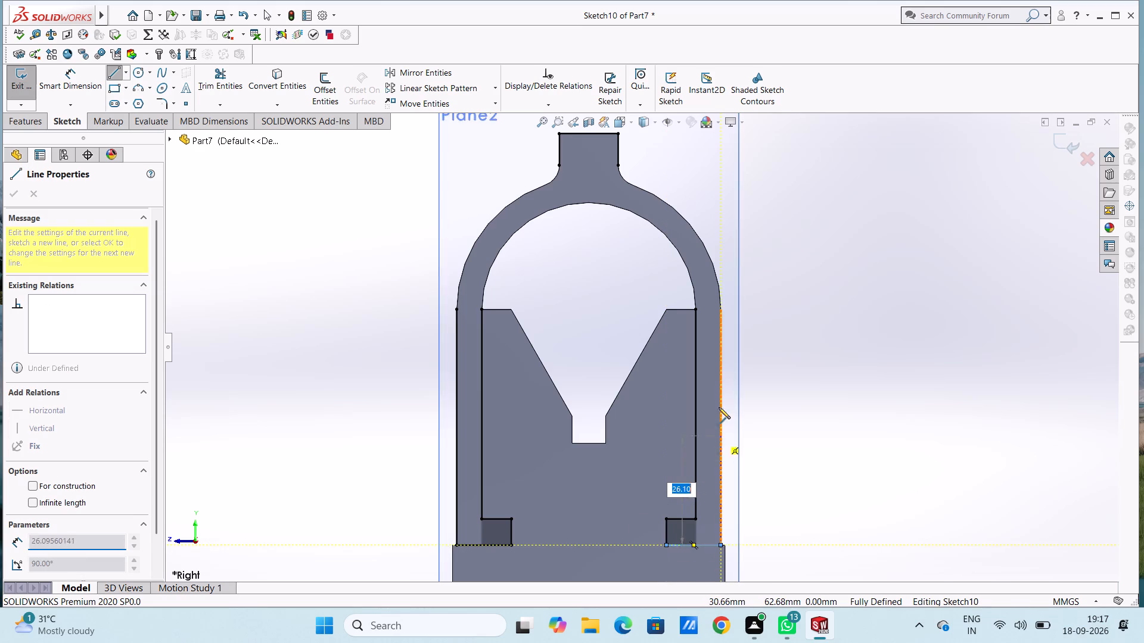
{"action": "left_click", "coordinate": [722, 310]}
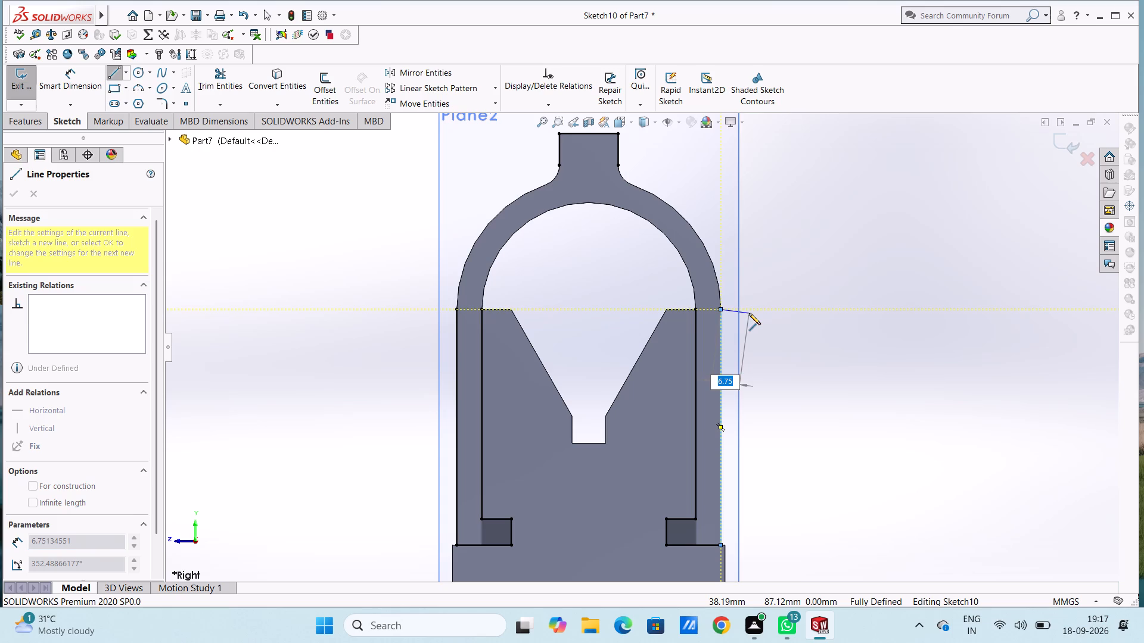
{"action": "key", "text": "Escape"}
{"action": "key", "text": "Escape"}
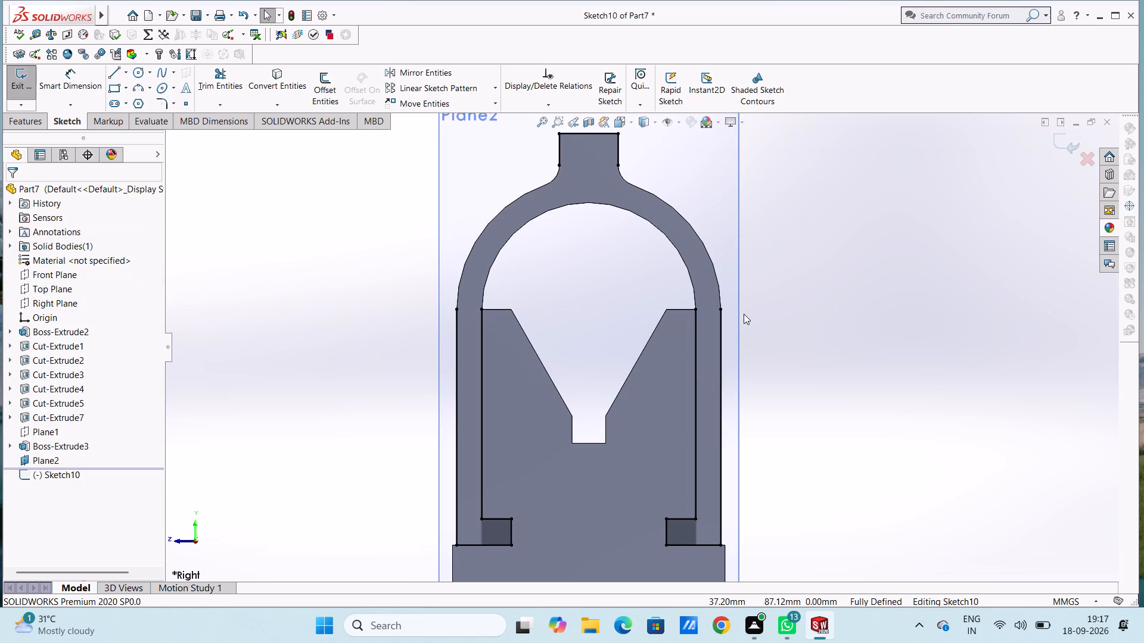
Connect both outer legs to the top lug with 31.5 mm radius arcs and 5 mm radius blend arcs, using 3 Point Arc.
{"action": "middle_click_drag", "start_coordinate": [595, 285], "coordinate": [605, 291]}
{"action": "middle_click_drag", "start_coordinate": [605, 291], "coordinate": [585, 282]}
{"action": "scroll", "coordinate": [583, 284], "scroll_direction": "up", "scroll_amount": 2}
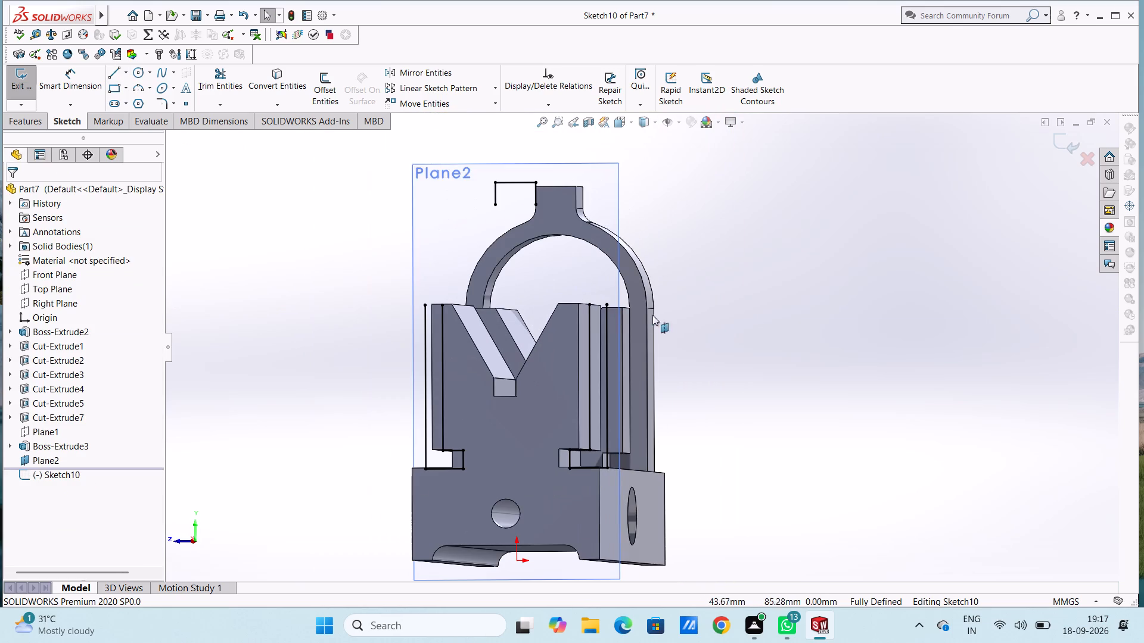
{"action": "key", "text": "ctrl+4"}
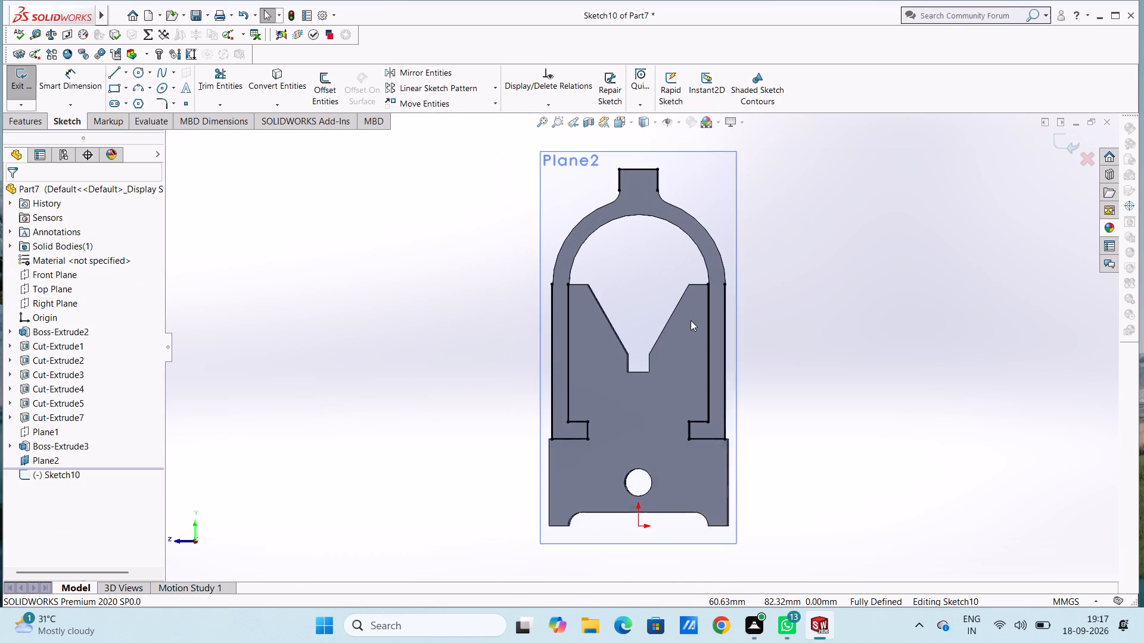
{"action": "scroll", "coordinate": [648, 196], "scroll_direction": "down", "scroll_amount": 3}
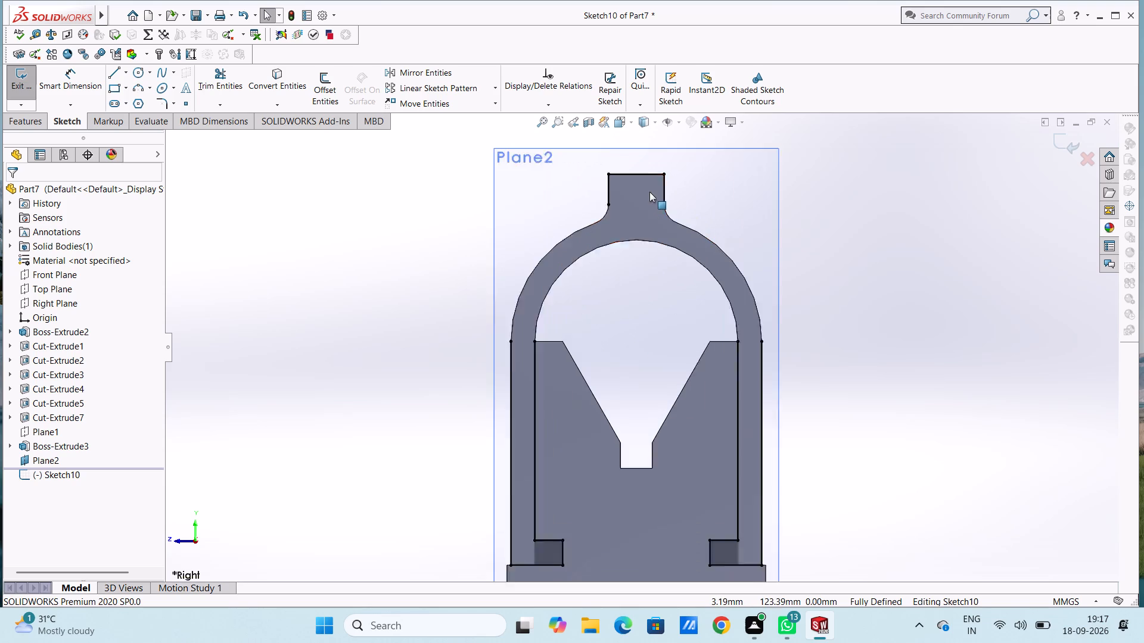
{"action": "left_click", "coordinate": [141, 90]}
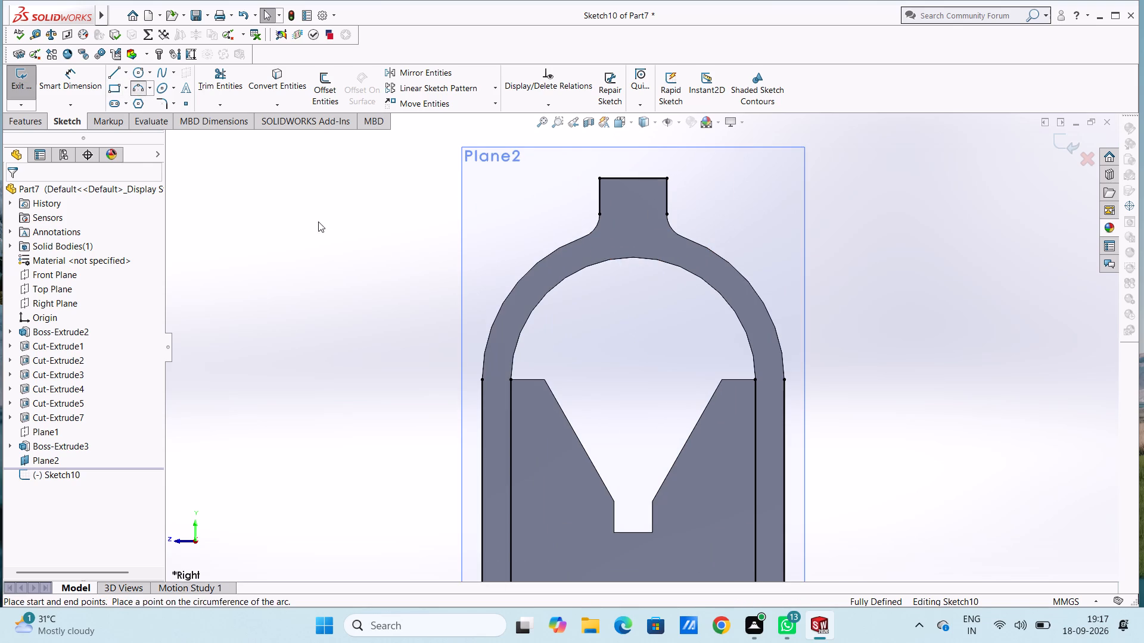
{"action": "left_click", "coordinate": [481, 380]}
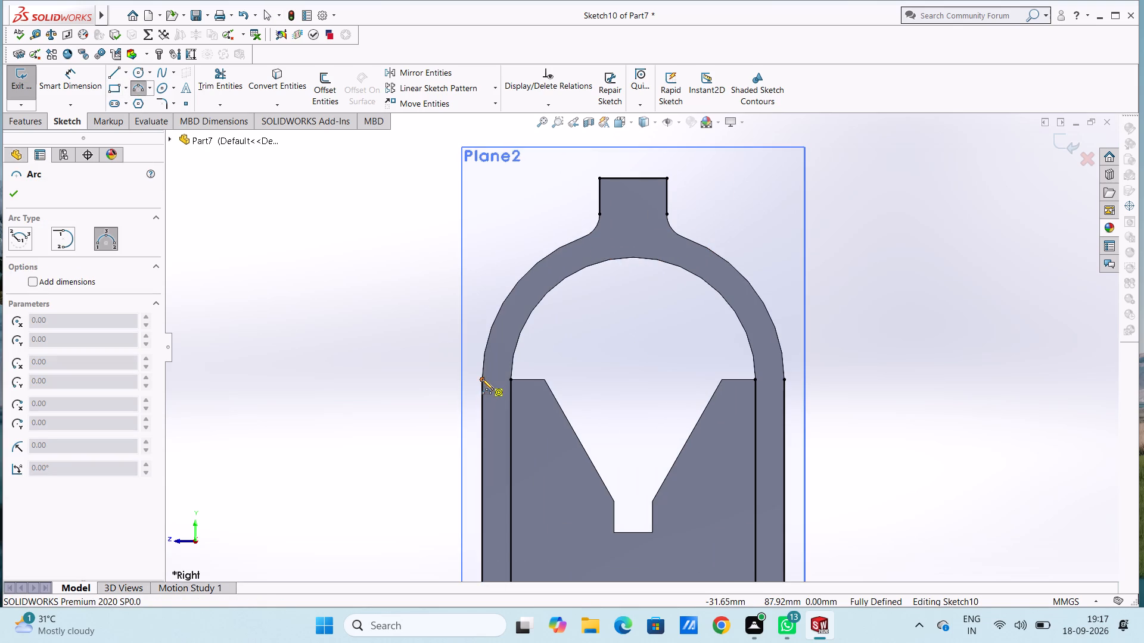
{"action": "left_click", "coordinate": [583, 238]}
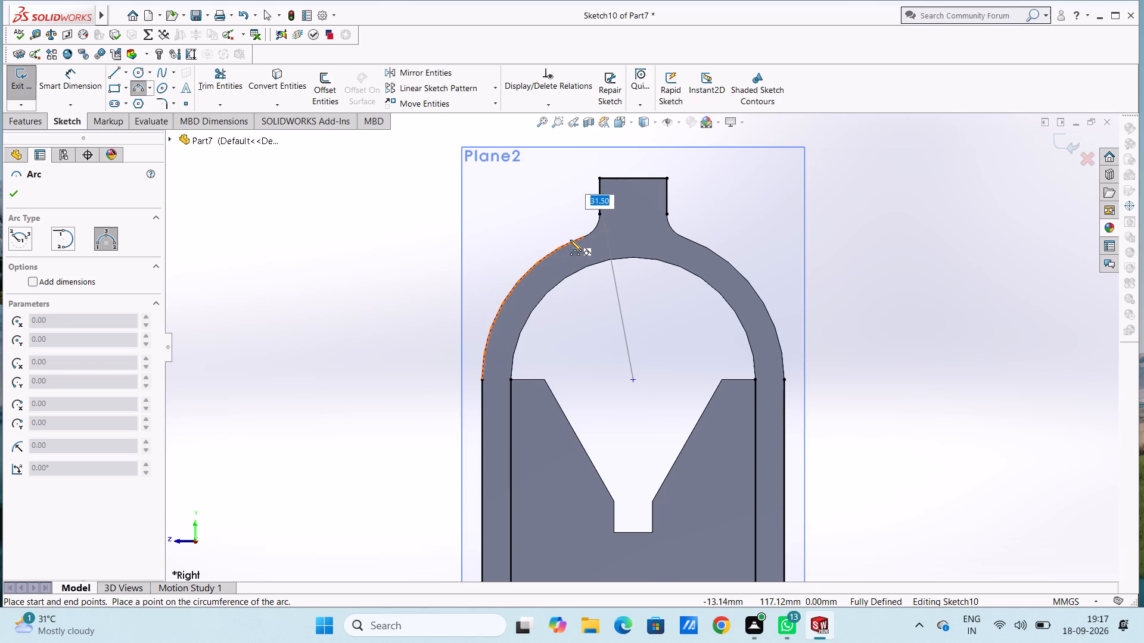
{"action": "left_click", "coordinate": [570, 241]}
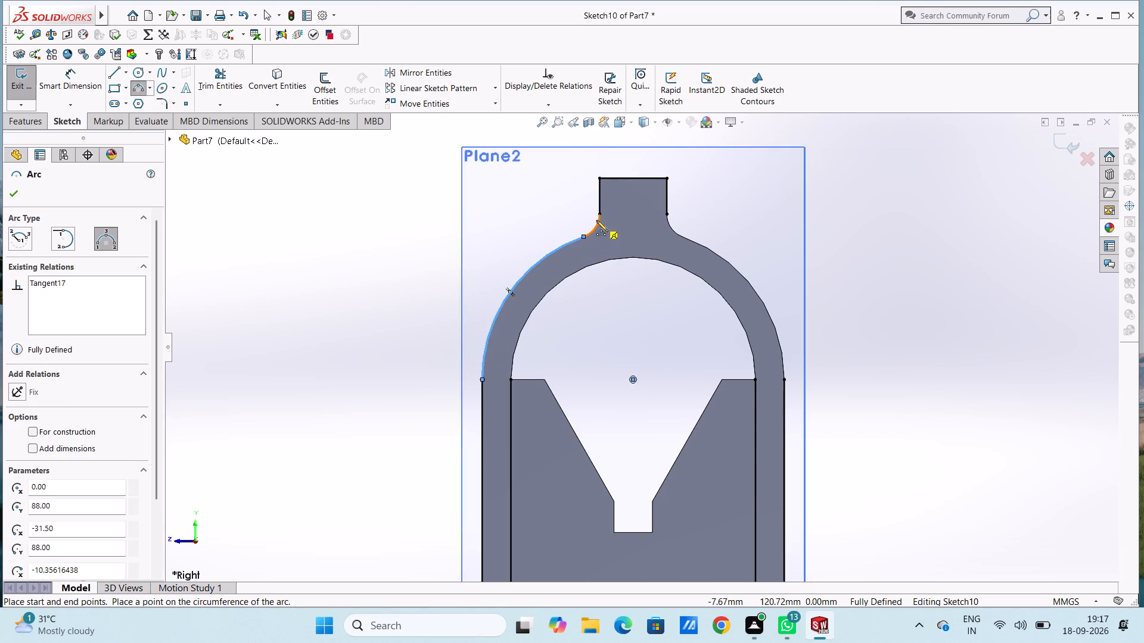
{"action": "left_click", "coordinate": [598, 214]}
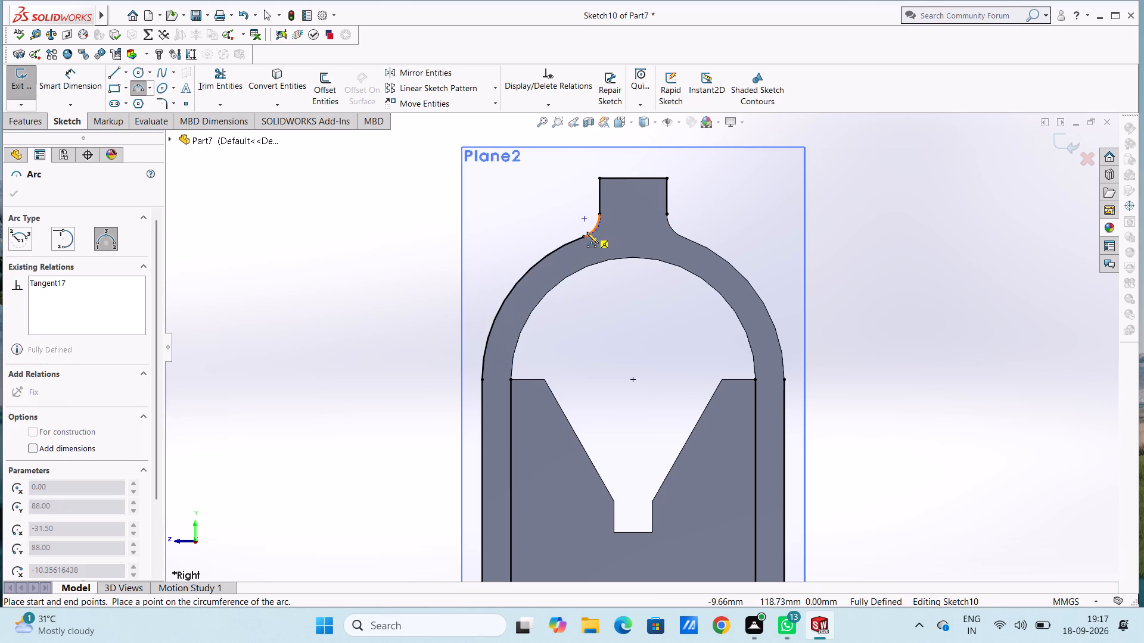
{"action": "left_click", "coordinate": [585, 235]}
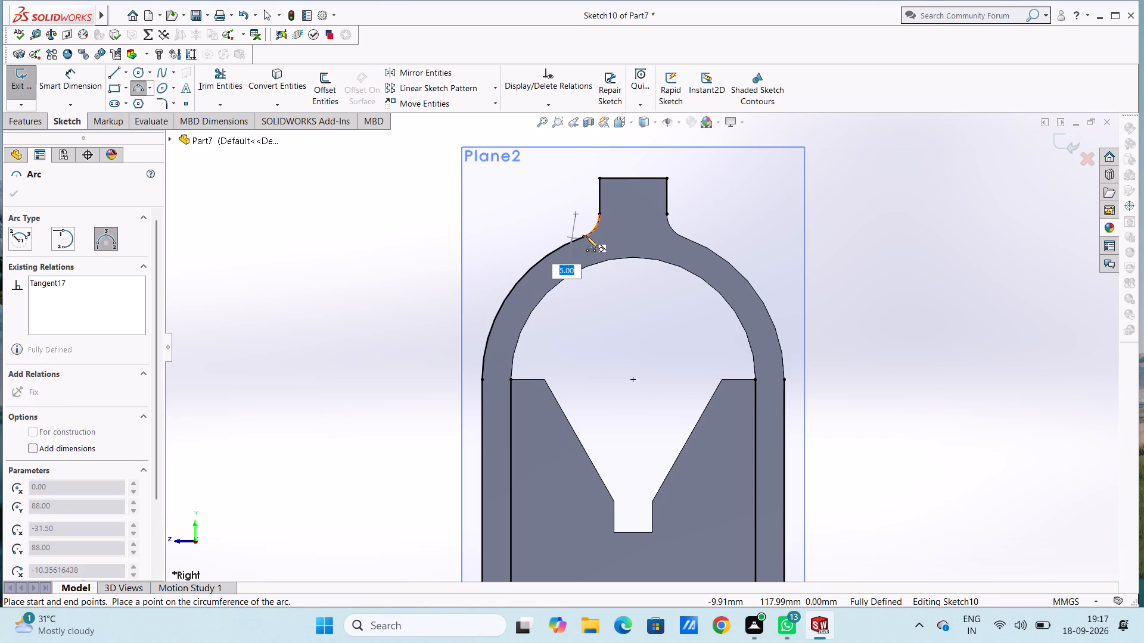
{"action": "left_click", "coordinate": [586, 236]}
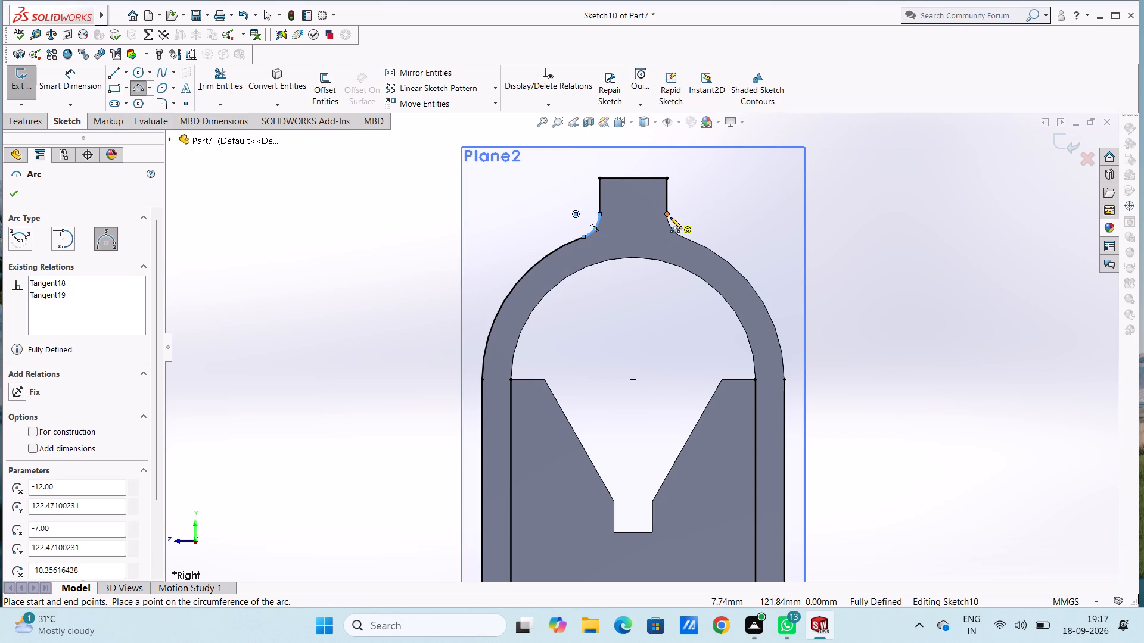
{"action": "left_click", "coordinate": [666, 214]}
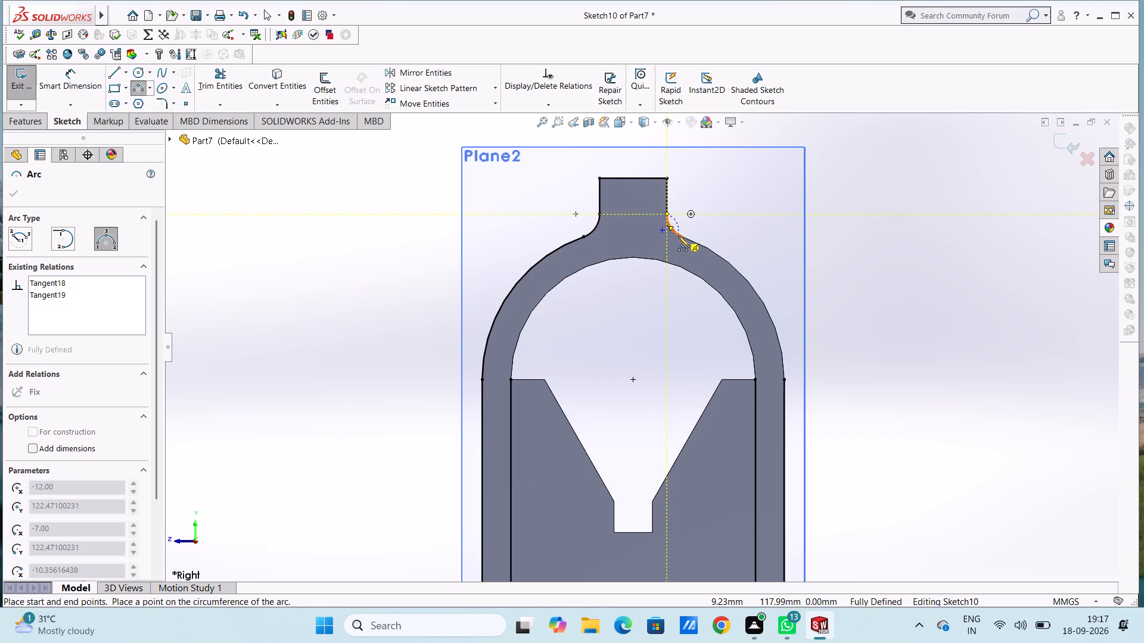
{"action": "left_click", "coordinate": [683, 236]}
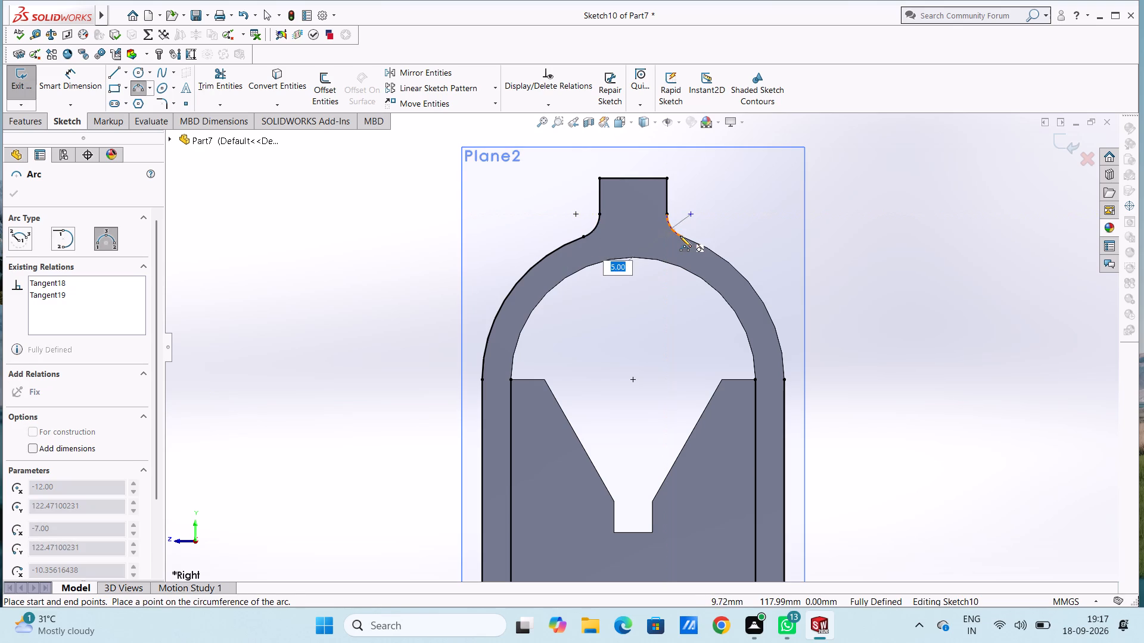
{"action": "left_click", "coordinate": [679, 236]}
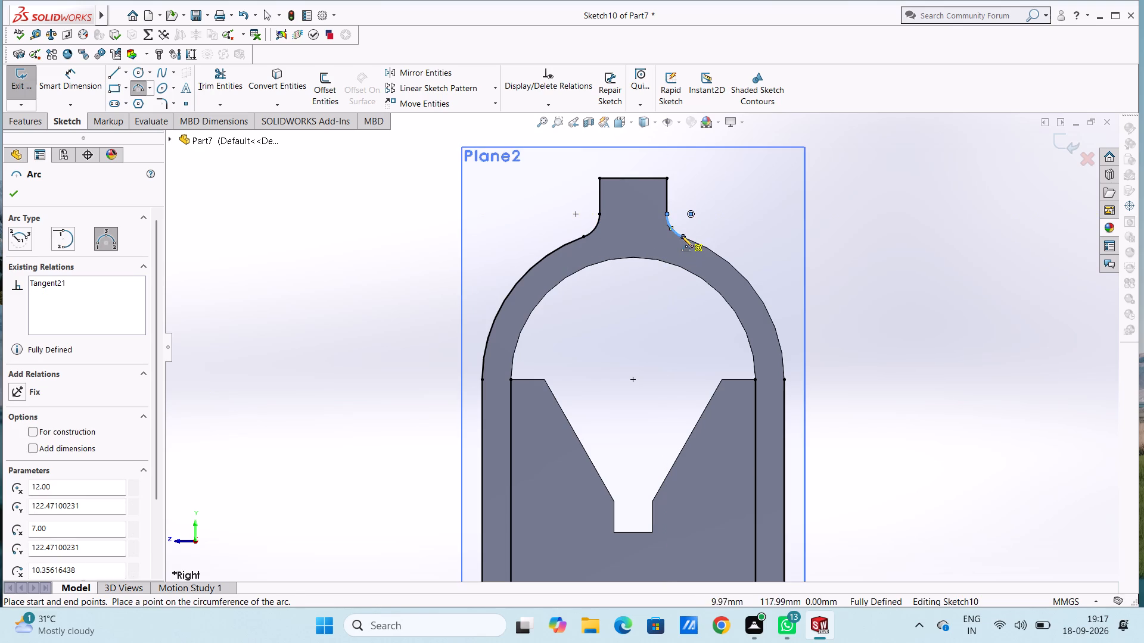
{"action": "left_click", "coordinate": [682, 236]}
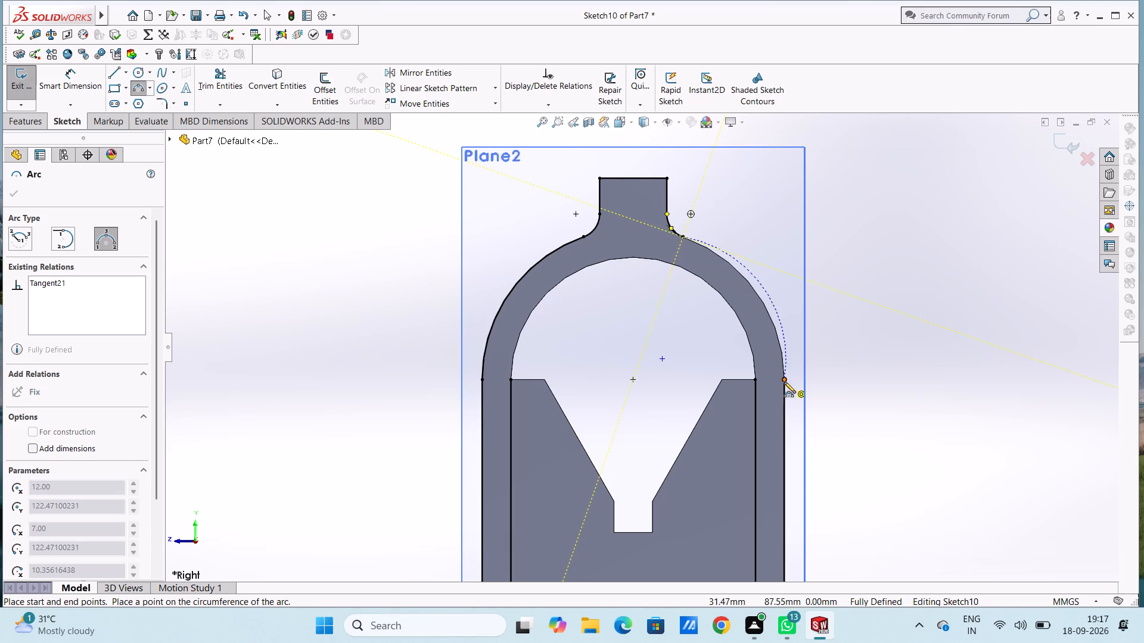
{"action": "left_click", "coordinate": [784, 379]}
{"action": "left_click", "coordinate": [781, 370]}
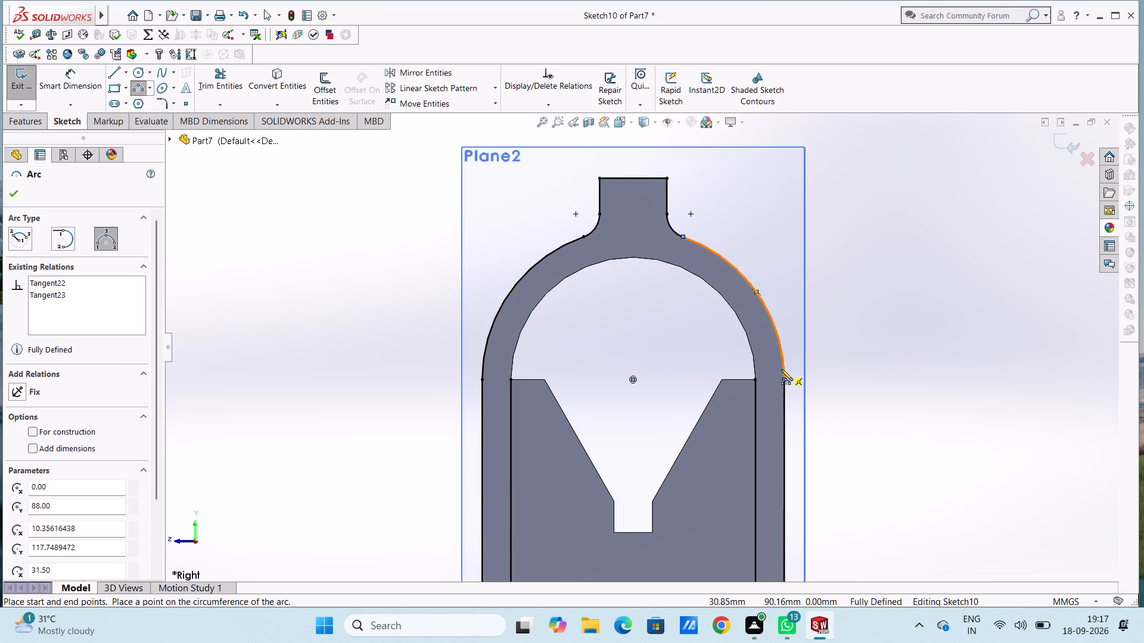
{"action": "key", "text": "Escape"}
{"action": "key", "text": "Escape"}
{"action": "key", "text": "Escape"}
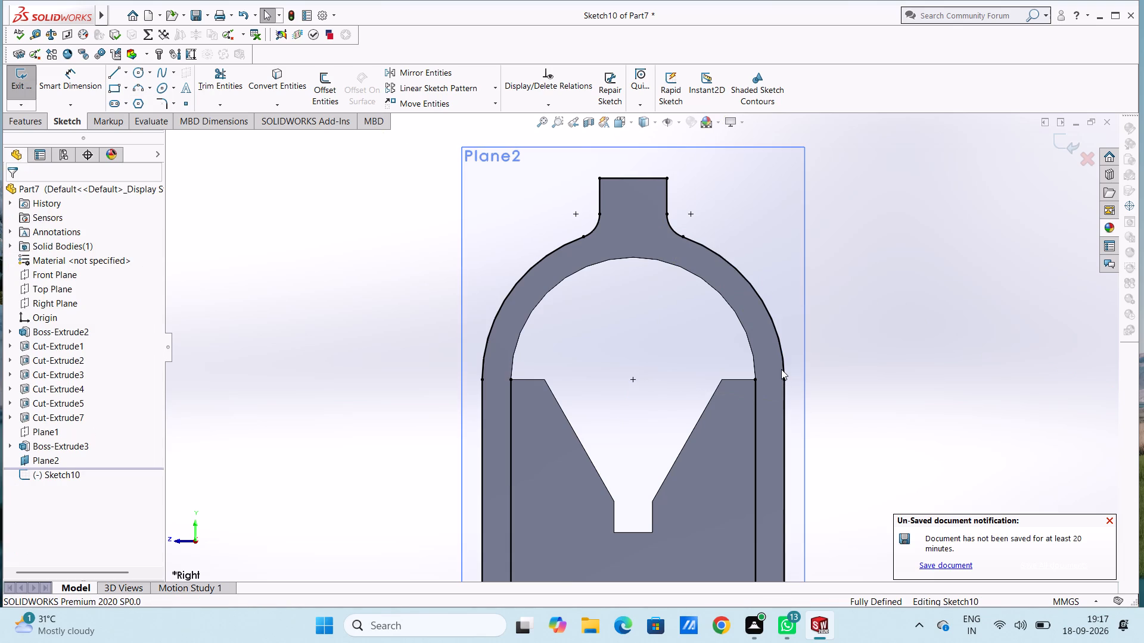
Close the clamp profile with a 25.5 mm radius inner arc joining the tops of the two inner leg sides.
{"action": "scroll", "coordinate": [781, 369], "scroll_direction": "up", "scroll_amount": 5}
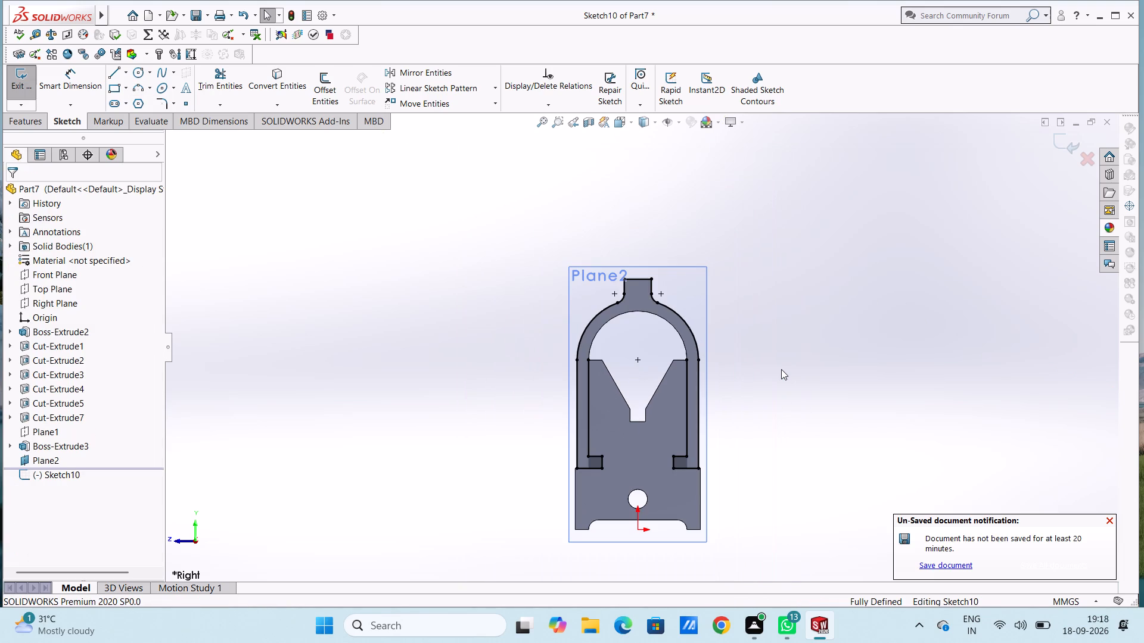
{"action": "left_click", "coordinate": [138, 88]}
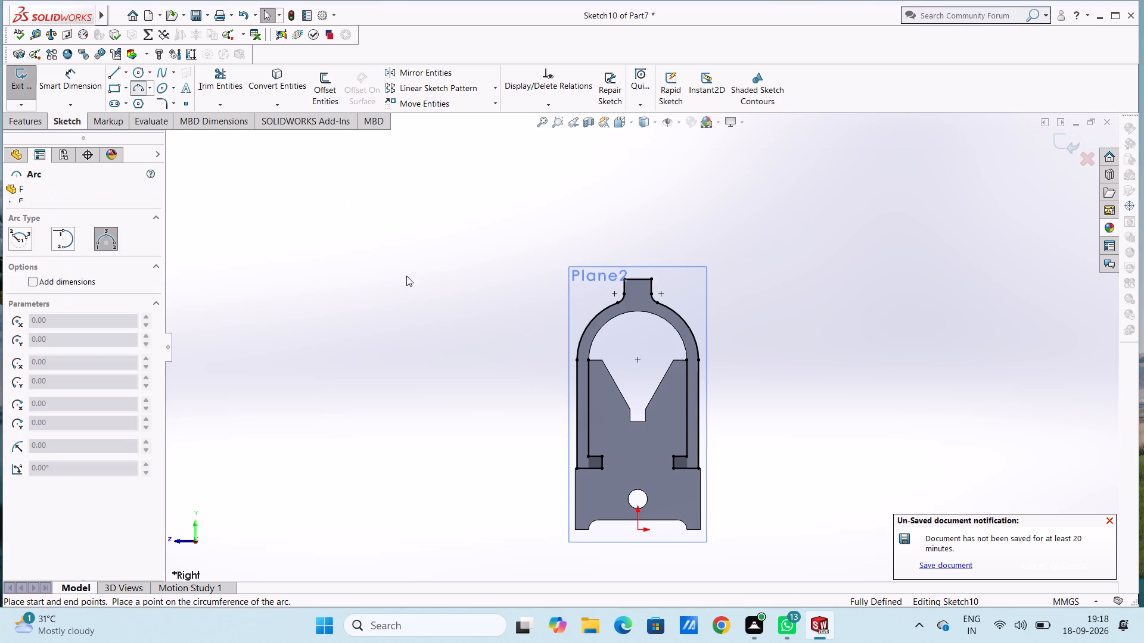
{"action": "scroll", "coordinate": [639, 352], "scroll_direction": "down", "scroll_amount": 3}
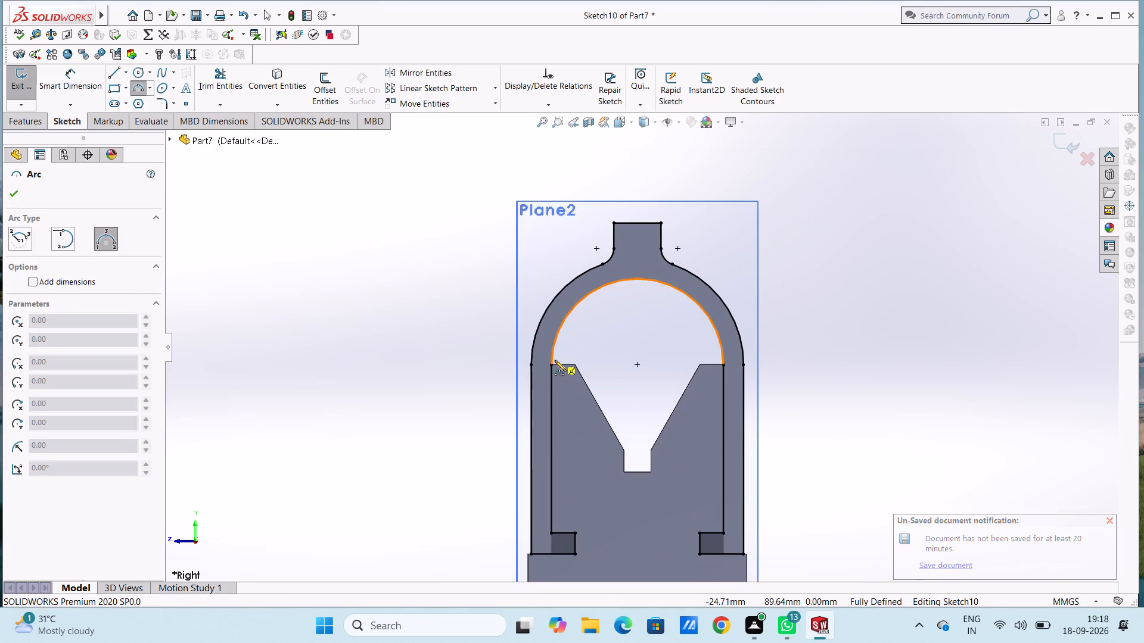
{"action": "left_click", "coordinate": [552, 366]}
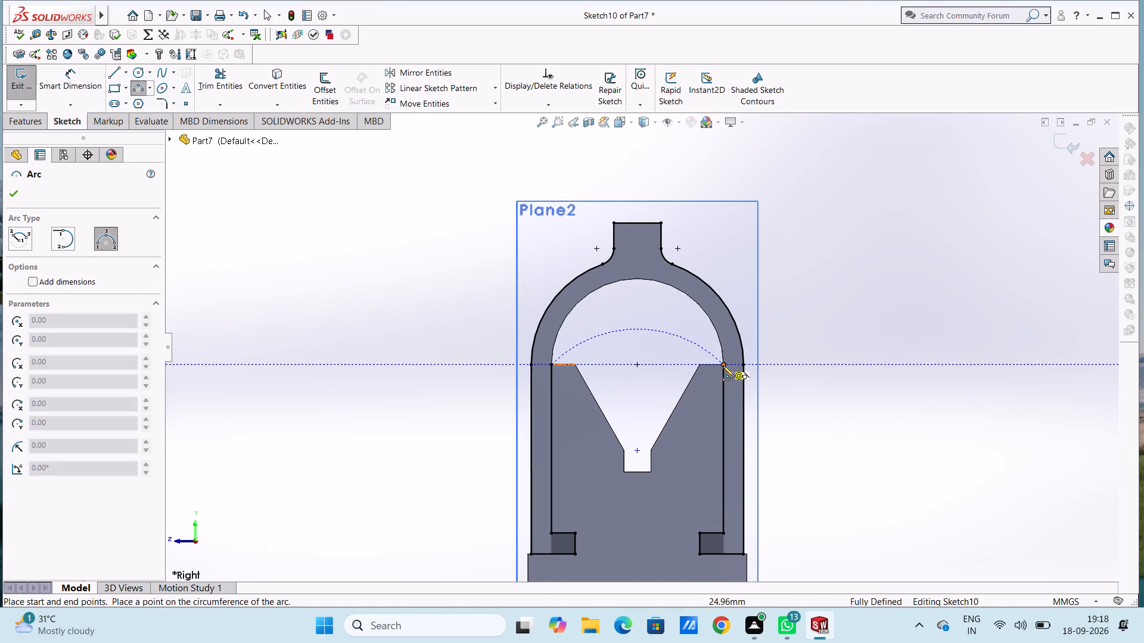
{"action": "left_click", "coordinate": [724, 366]}
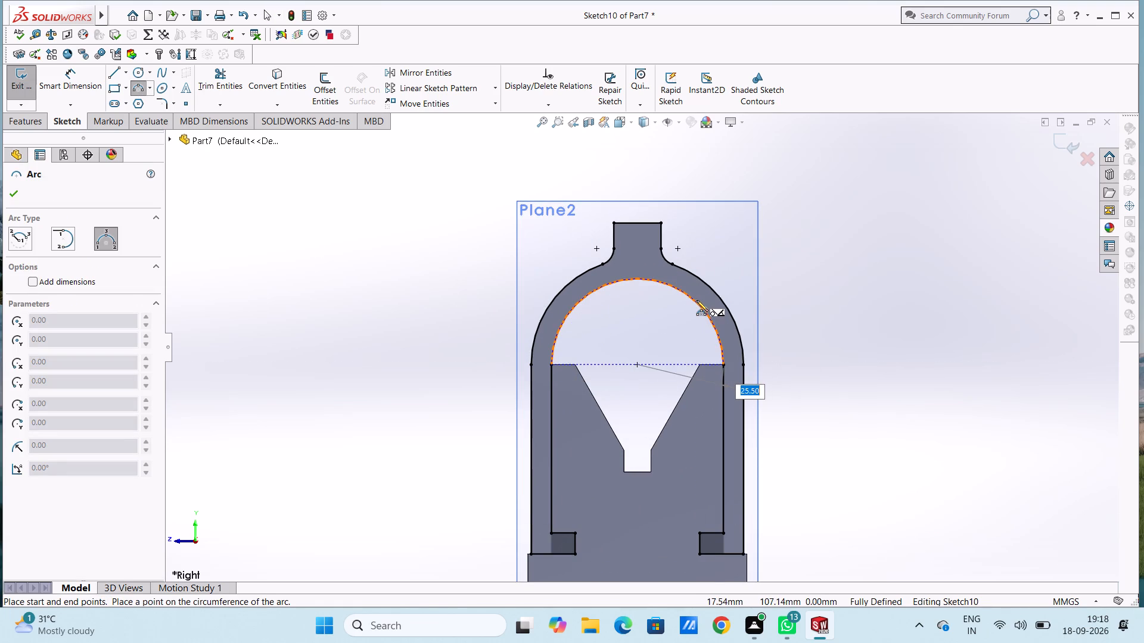
{"action": "left_click", "coordinate": [697, 300]}
{"action": "key", "text": "Escape"}
{"action": "key", "text": "Escape"}
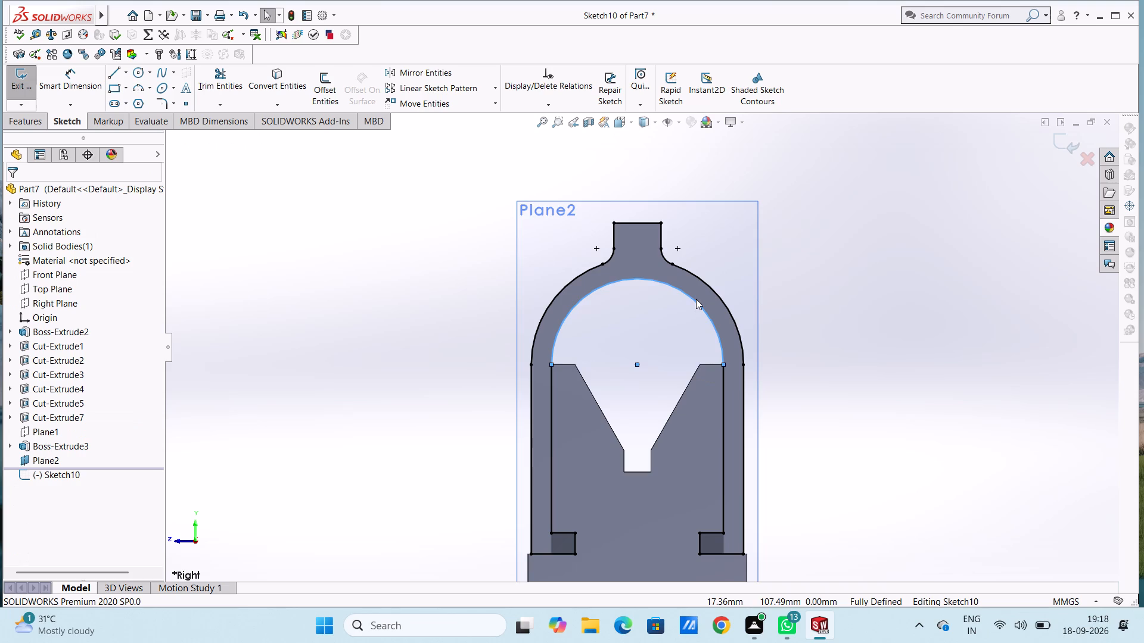
{"action": "middle_click_drag", "start_coordinate": [829, 359], "coordinate": [806, 363]}
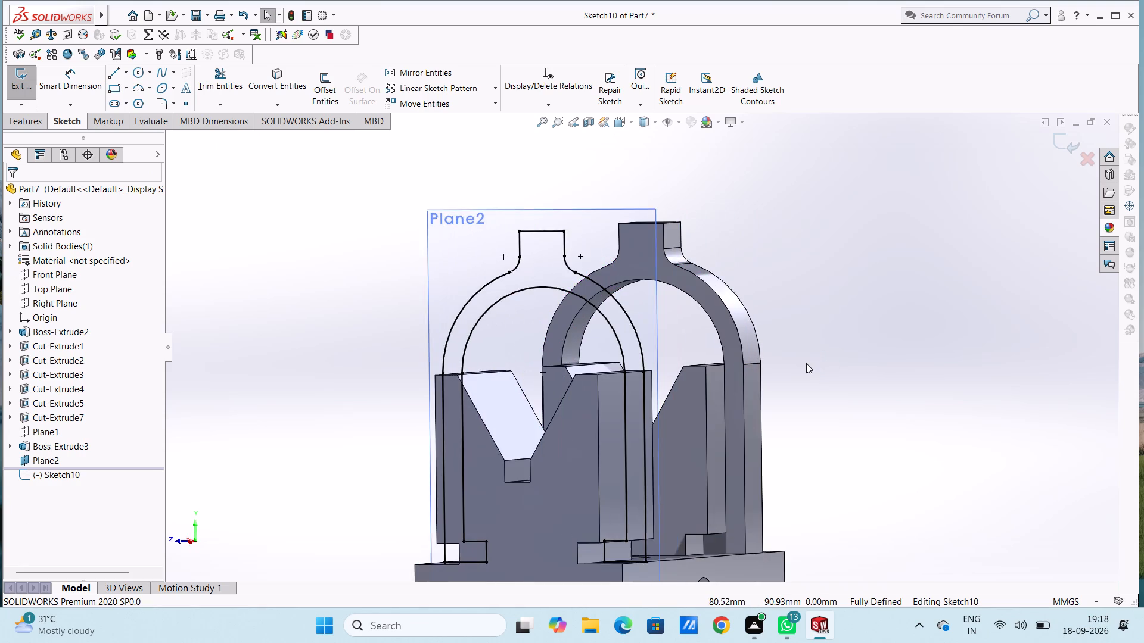
{"action": "scroll", "coordinate": [803, 365], "scroll_direction": "up", "scroll_amount": 3}
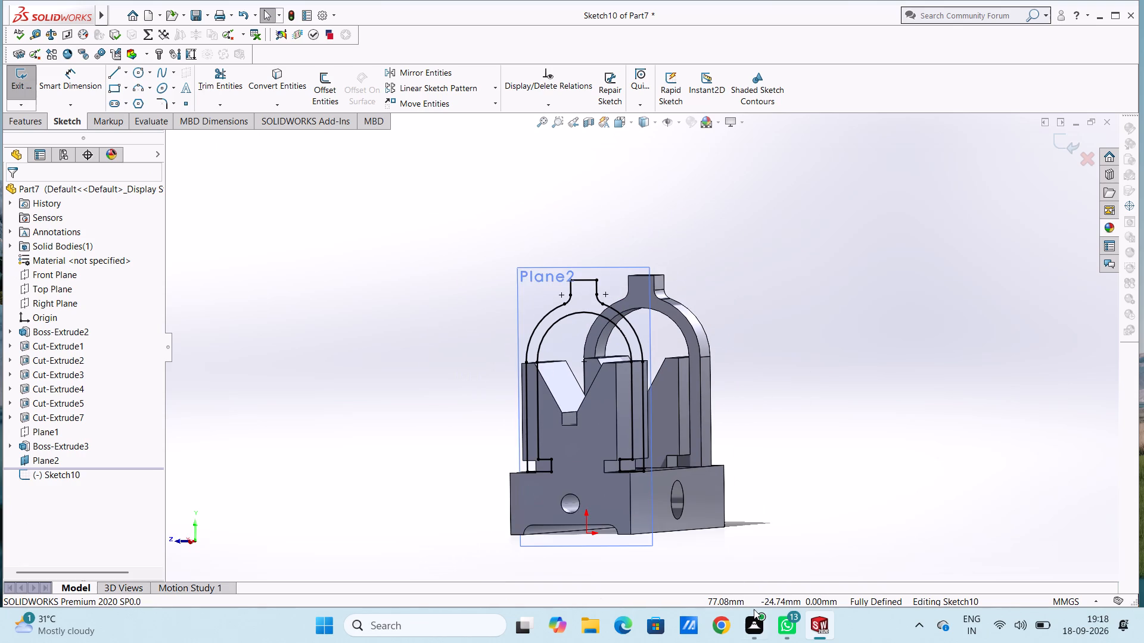
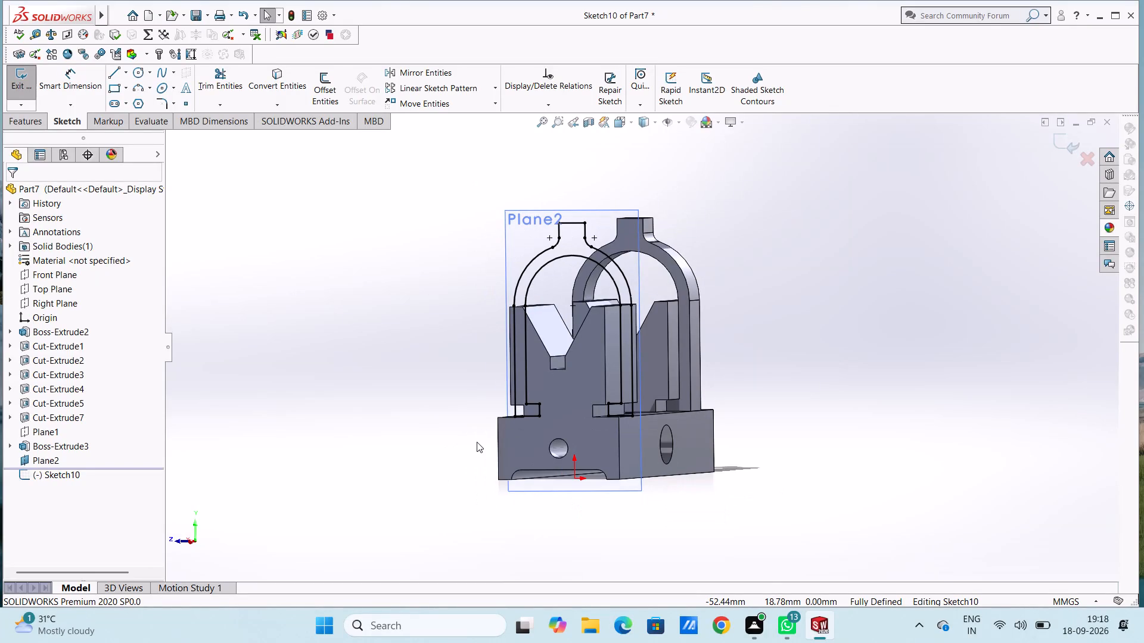
Extrude the second clamp's profile 16 mm with the Mid Plane end condition, merged with the body.
{"action": "left_click", "coordinate": [32, 116]}
{"action": "left_click", "coordinate": [26, 77]}
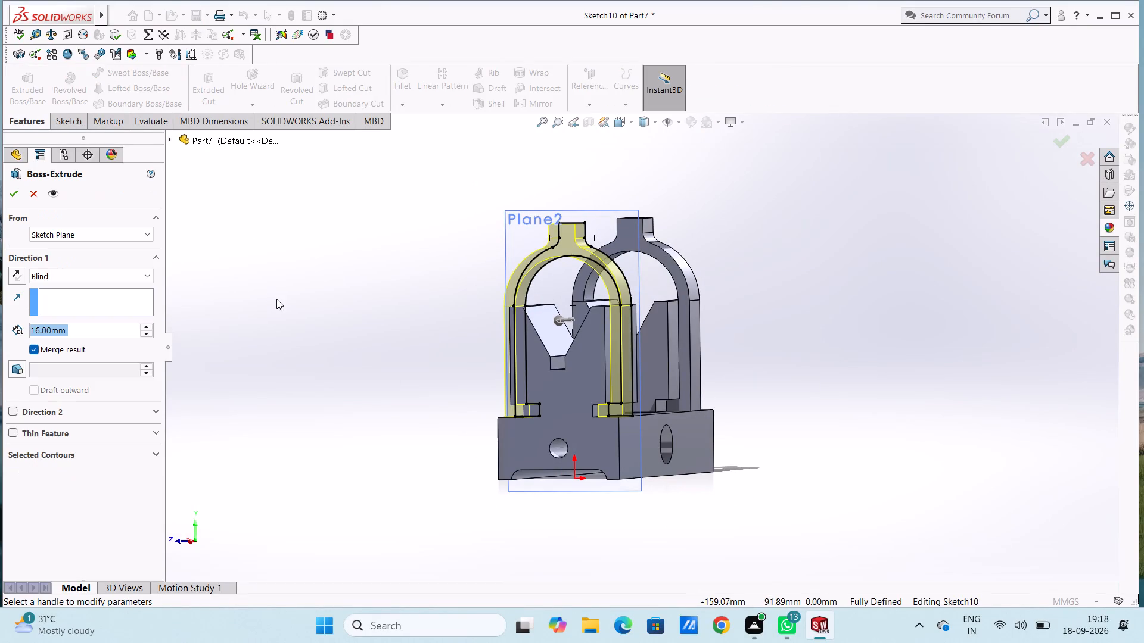
{"action": "left_click", "coordinate": [148, 274]}
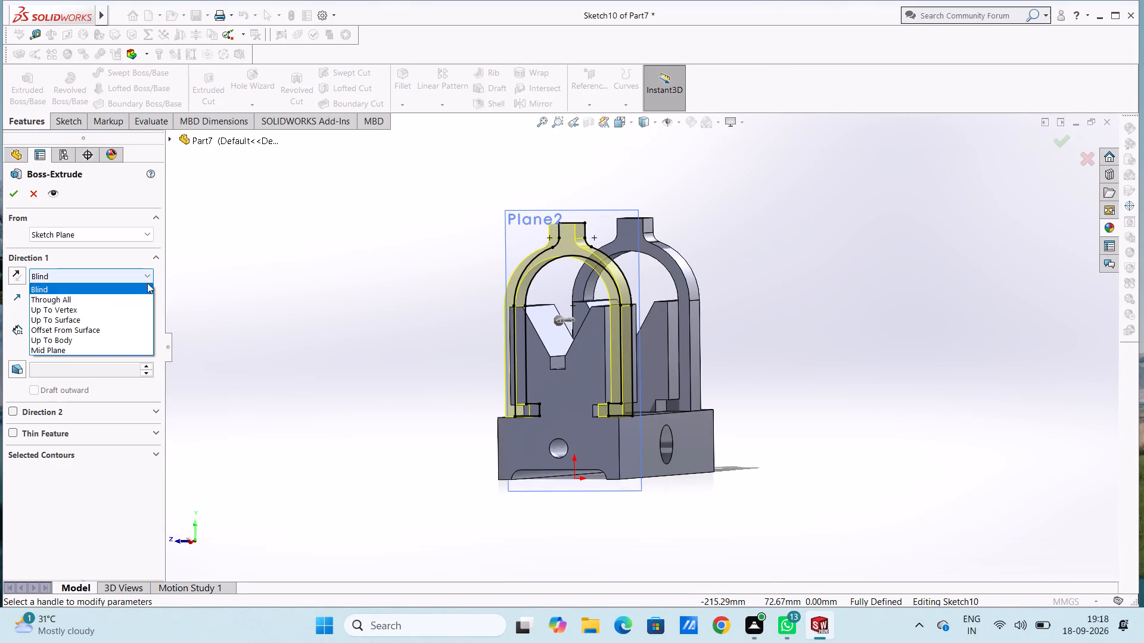
{"action": "left_click", "coordinate": [110, 352]}
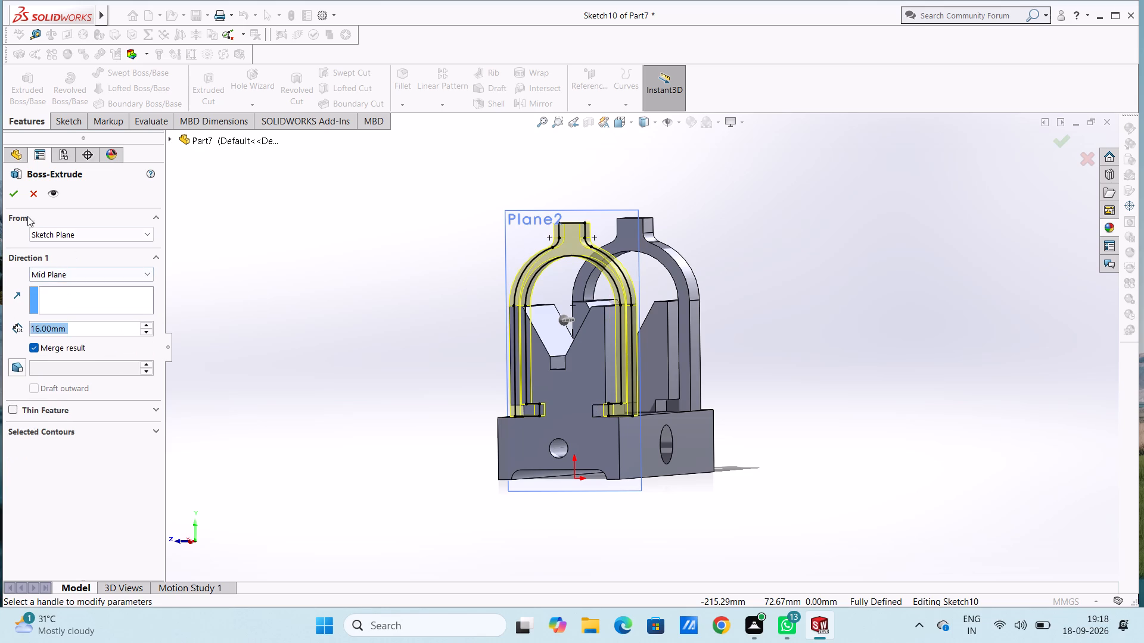
{"action": "left_click", "coordinate": [10, 195]}
{"action": "left_click", "coordinate": [276, 286]}
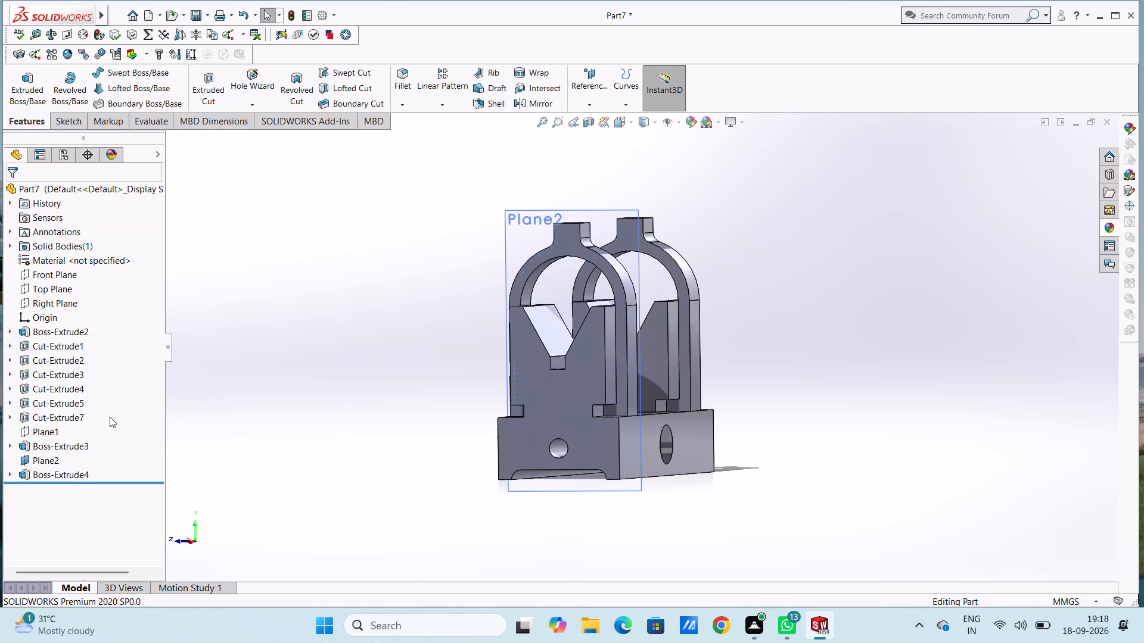
Hide Plane2, the offset plane used for the second clamp.
{"action": "left_click", "coordinate": [57, 460]}
{"action": "left_click", "coordinate": [91, 443]}
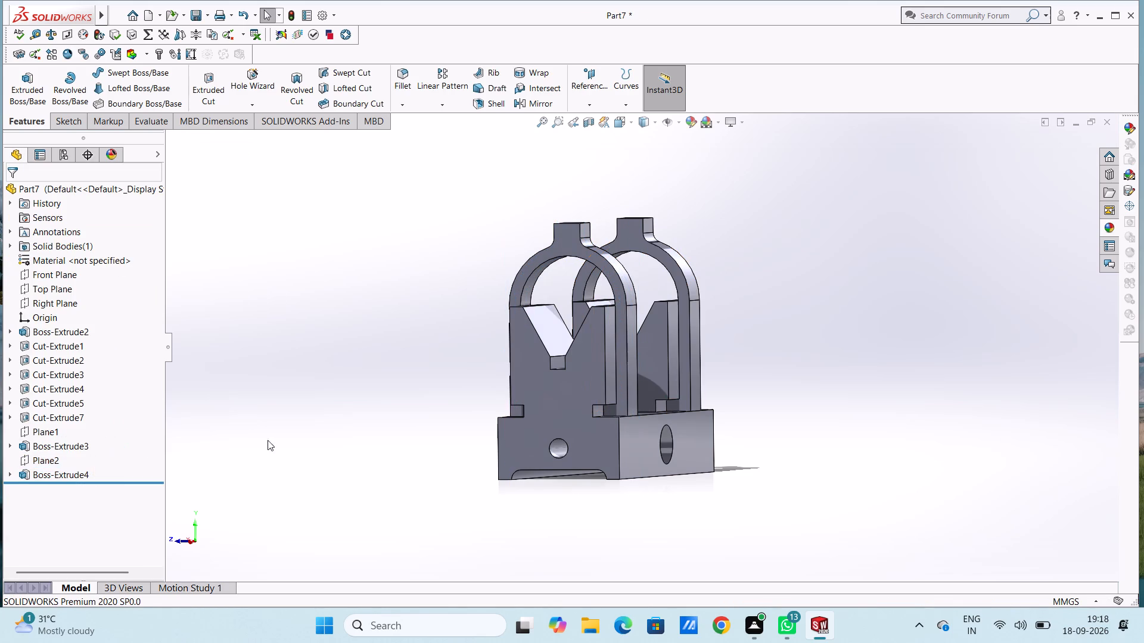
{"action": "left_click", "coordinate": [280, 431]}
Examine the V-block and both clamps from several angles.
{"action": "middle_click_drag", "start_coordinate": [328, 326], "coordinate": [446, 417]}
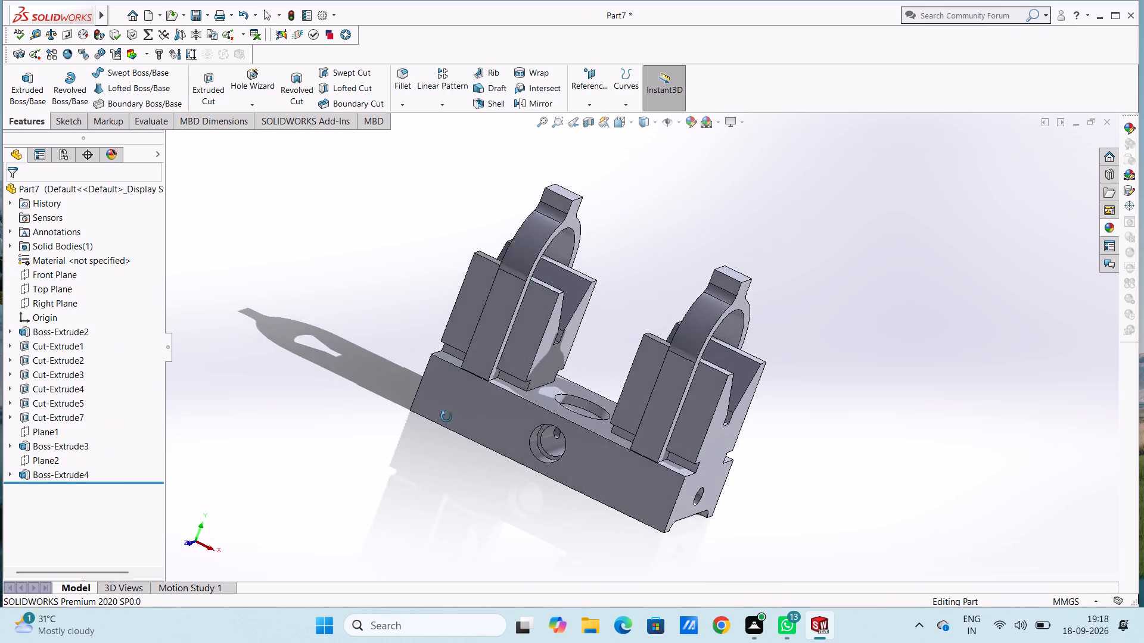
{"action": "middle_click_drag", "start_coordinate": [446, 417], "coordinate": [417, 451]}
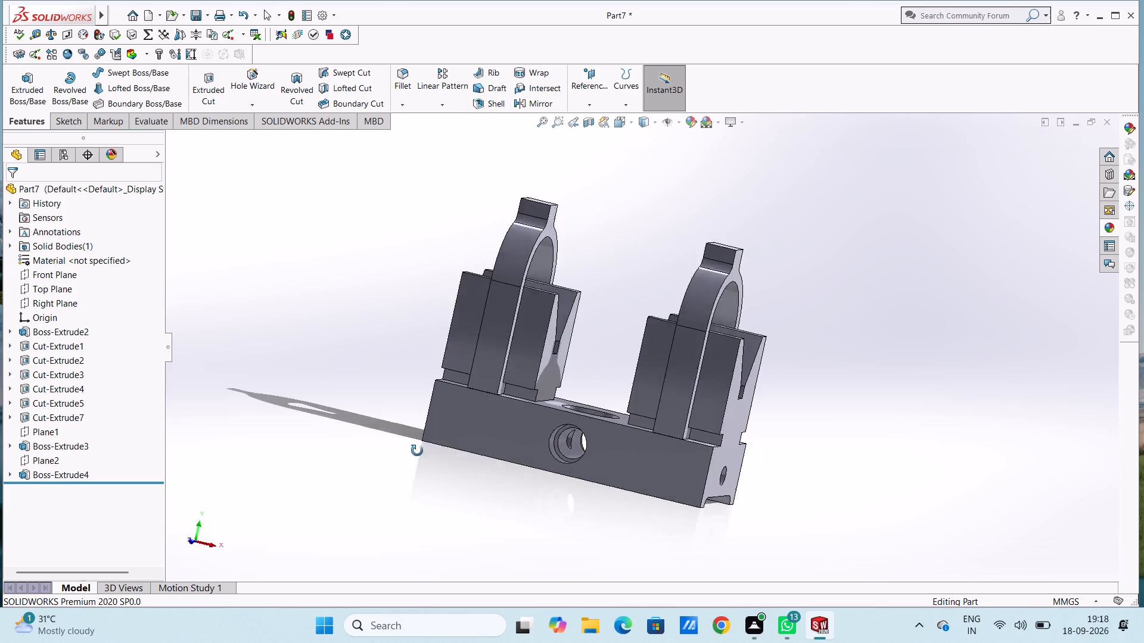
{"action": "middle_click_drag", "start_coordinate": [417, 451], "coordinate": [439, 461]}
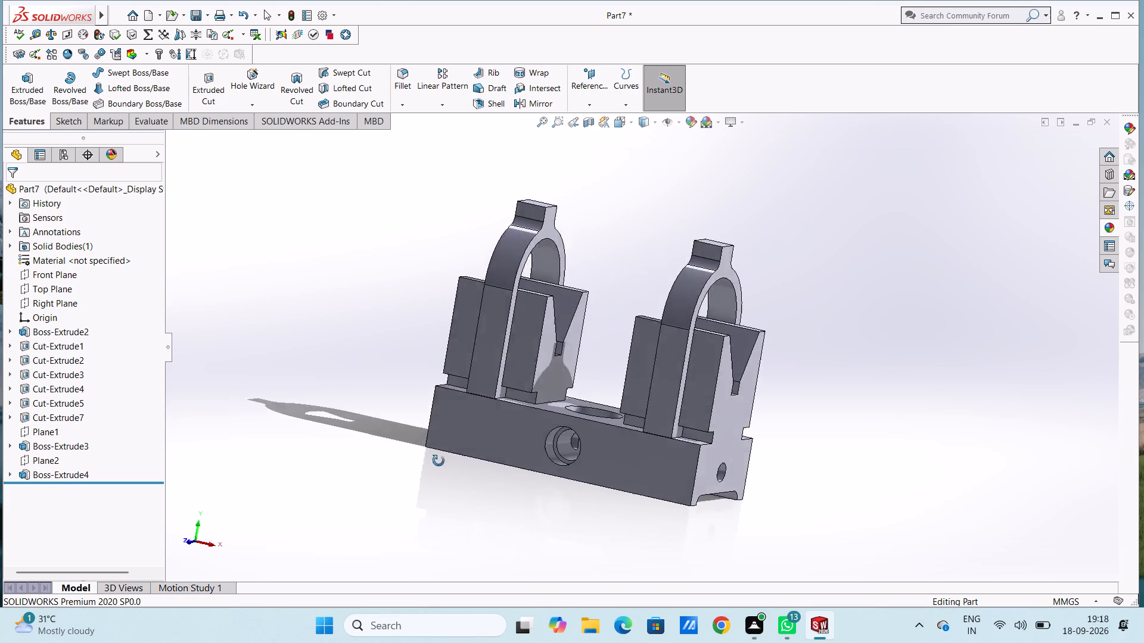
{"action": "middle_click_drag", "start_coordinate": [439, 461], "coordinate": [411, 519]}
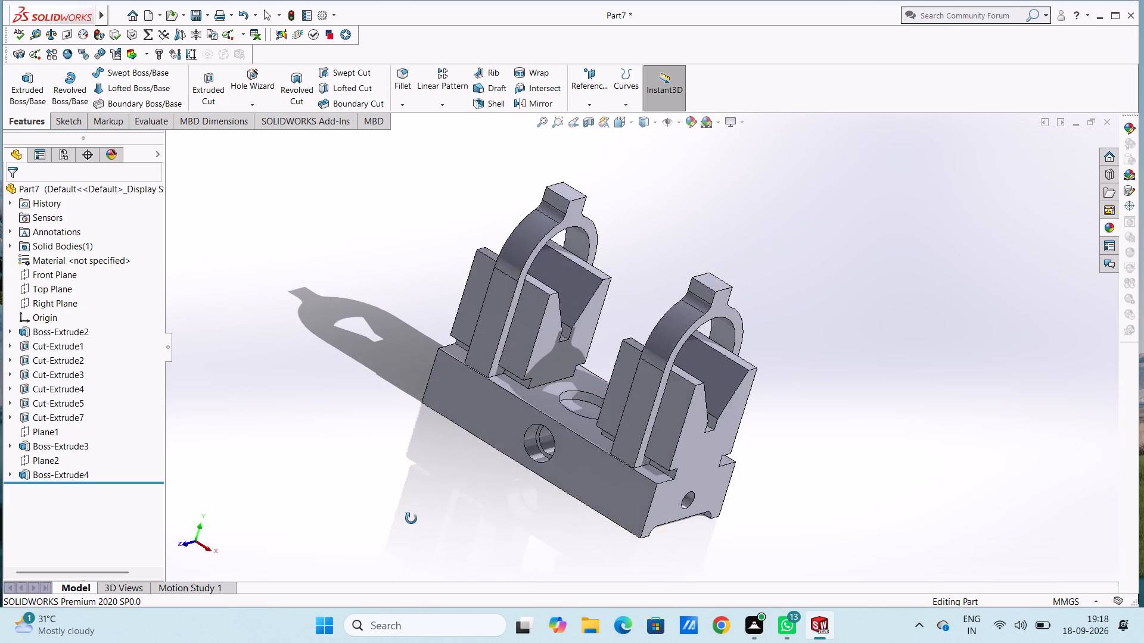
{"action": "middle_click_drag", "start_coordinate": [411, 519], "coordinate": [407, 550]}
{"action": "middle_click_drag", "start_coordinate": [426, 505], "coordinate": [375, 388]}
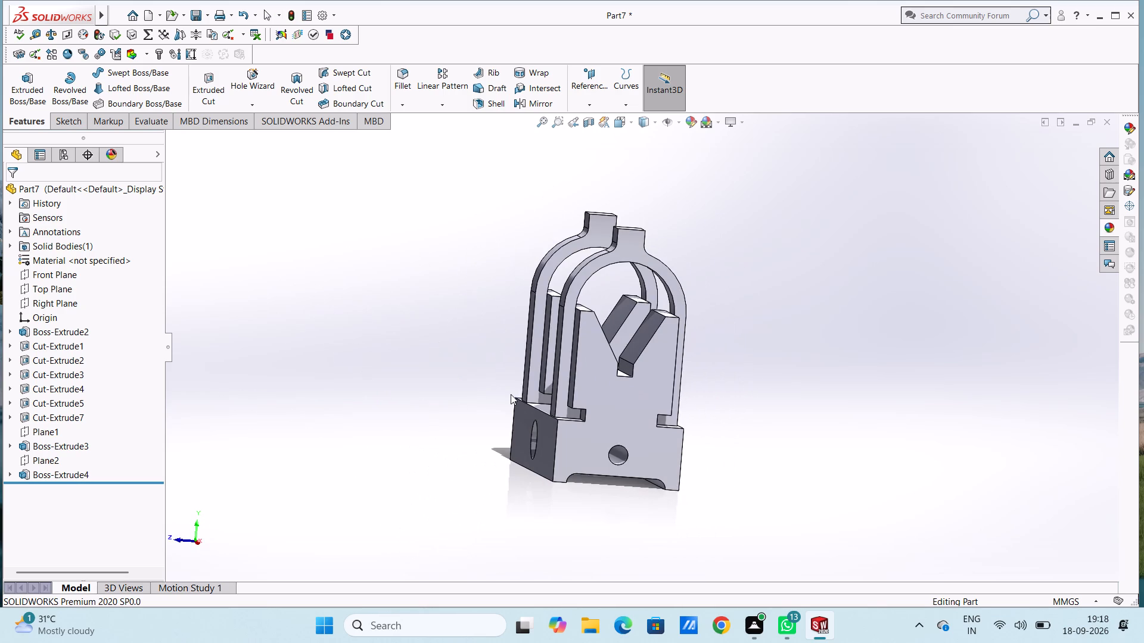
{"action": "middle_click_drag", "start_coordinate": [399, 367], "coordinate": [470, 457]}
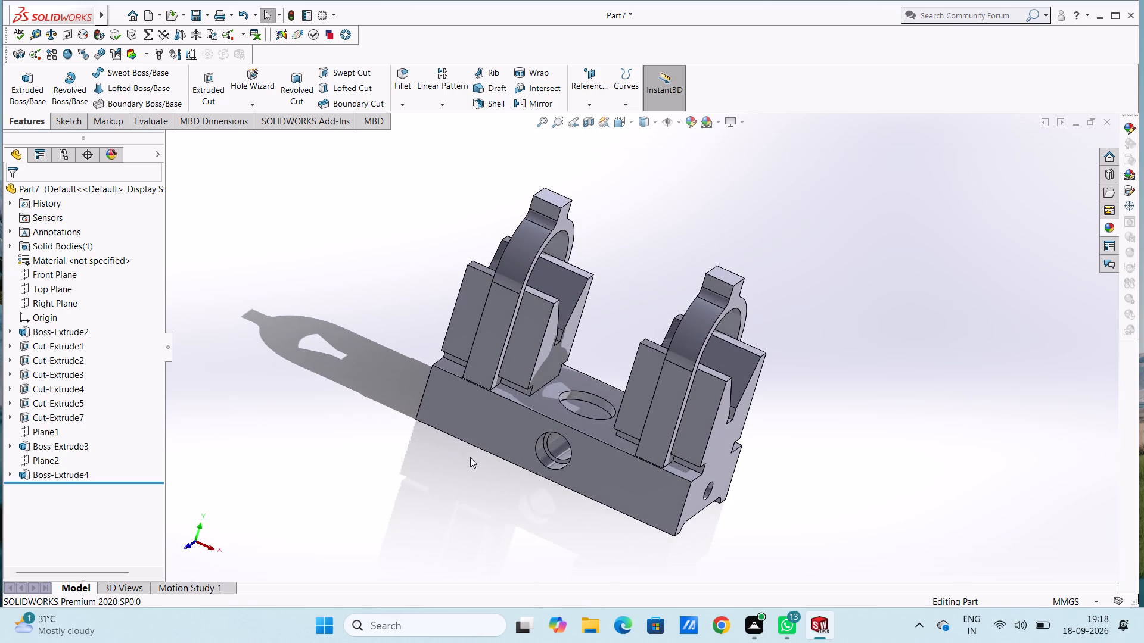
Start a sketch on the top face of the first clamp's lug and draw a centred circle of 4 mm radius.
{"action": "key", "text": "ctrl+5"}
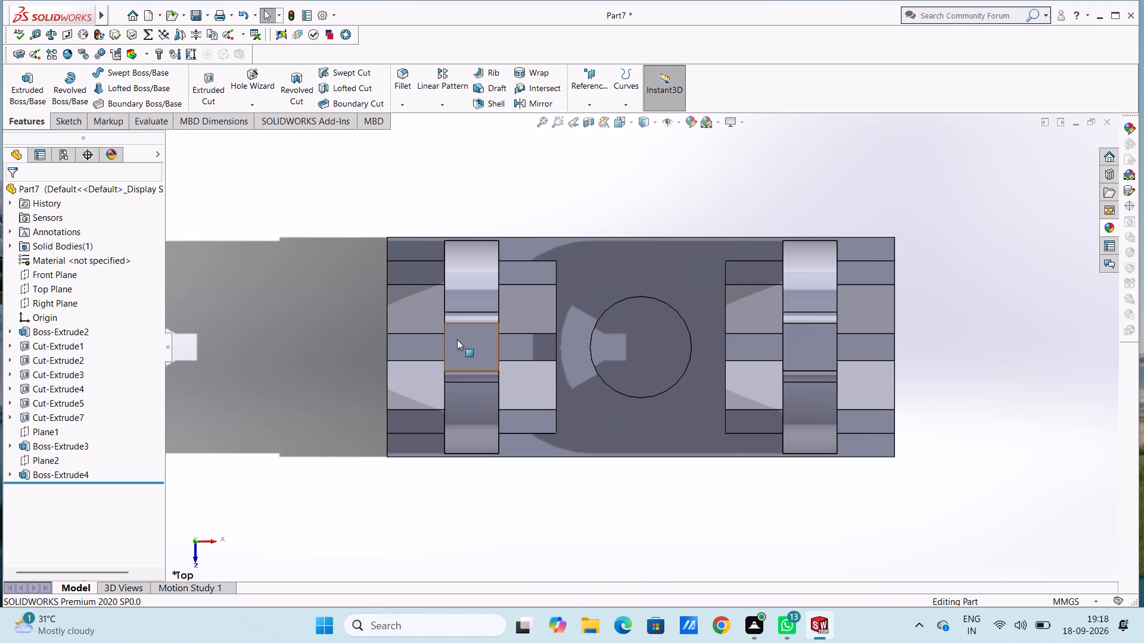
{"action": "left_click", "coordinate": [479, 352]}
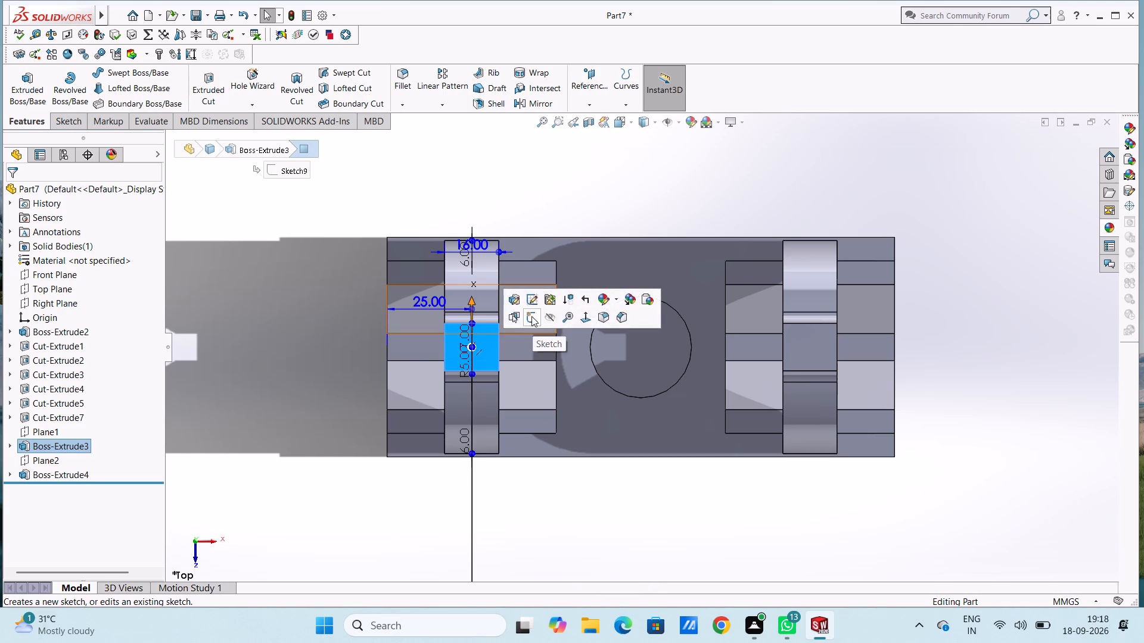
{"action": "left_click", "coordinate": [531, 316]}
{"action": "left_click", "coordinate": [570, 167]}
{"action": "scroll", "coordinate": [518, 312], "scroll_direction": "down", "scroll_amount": 3}
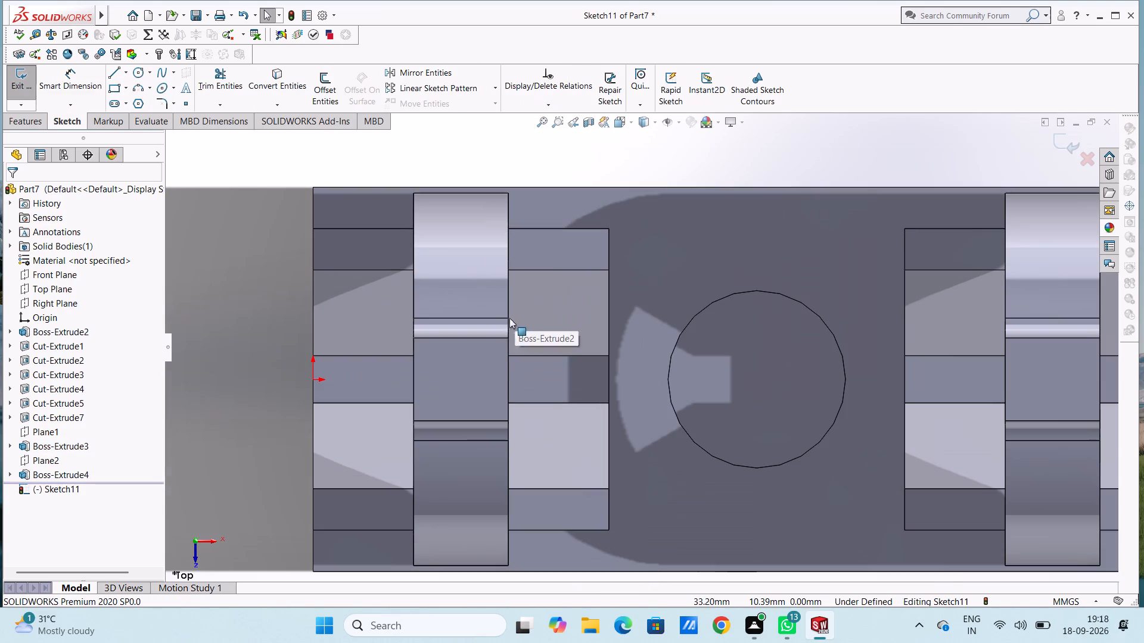
{"action": "left_click", "coordinate": [138, 73]}
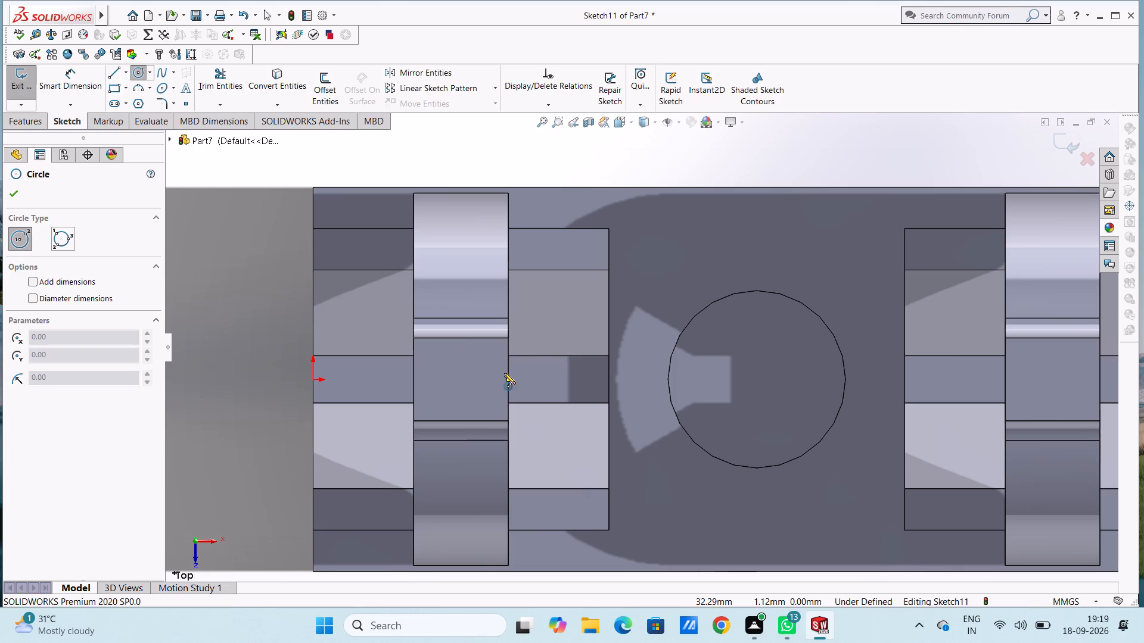
{"action": "left_click", "coordinate": [459, 380]}
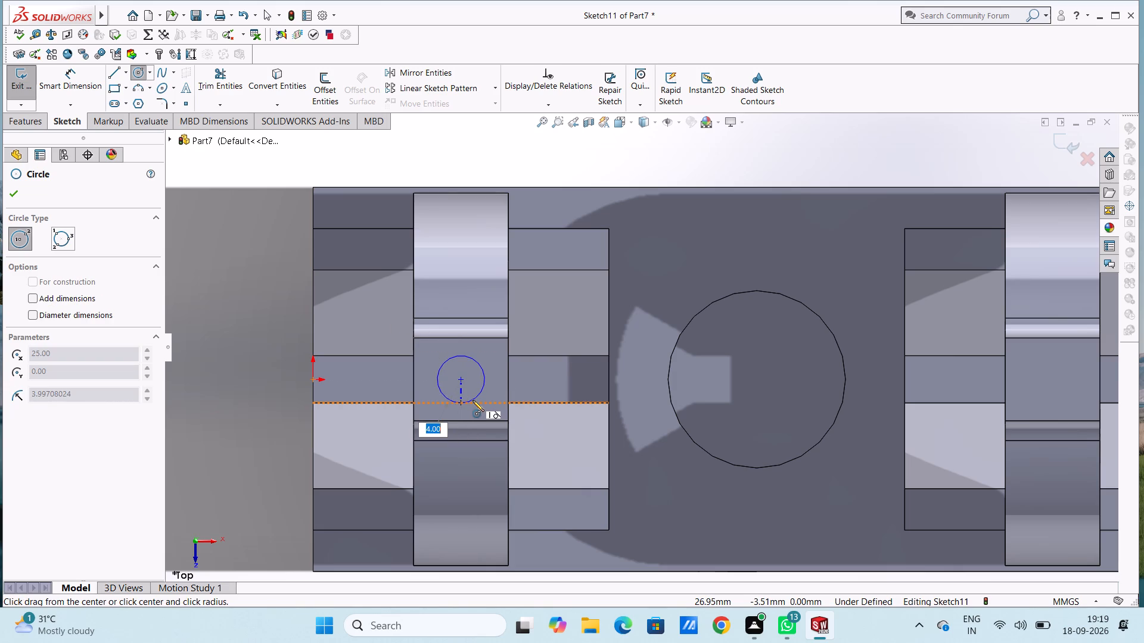
{"action": "key", "text": "4"}
{"action": "key", "text": "Return"}
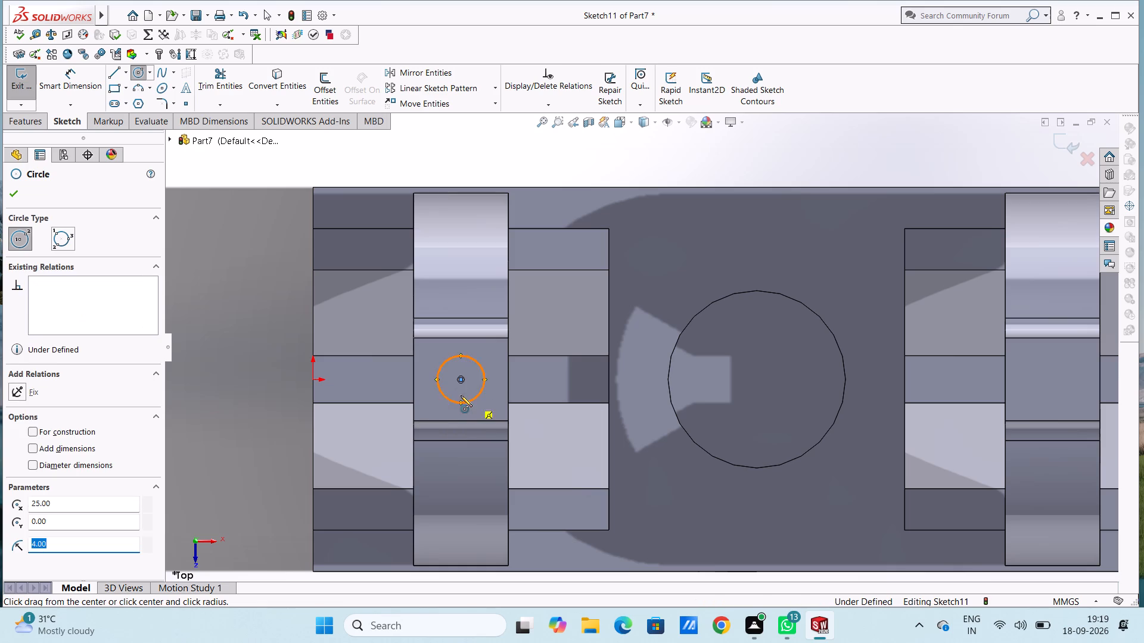
Draw a second circle of 4 mm radius centred on the top of the other clamp's lug.
{"action": "scroll", "coordinate": [460, 395], "scroll_direction": "up", "scroll_amount": 3}
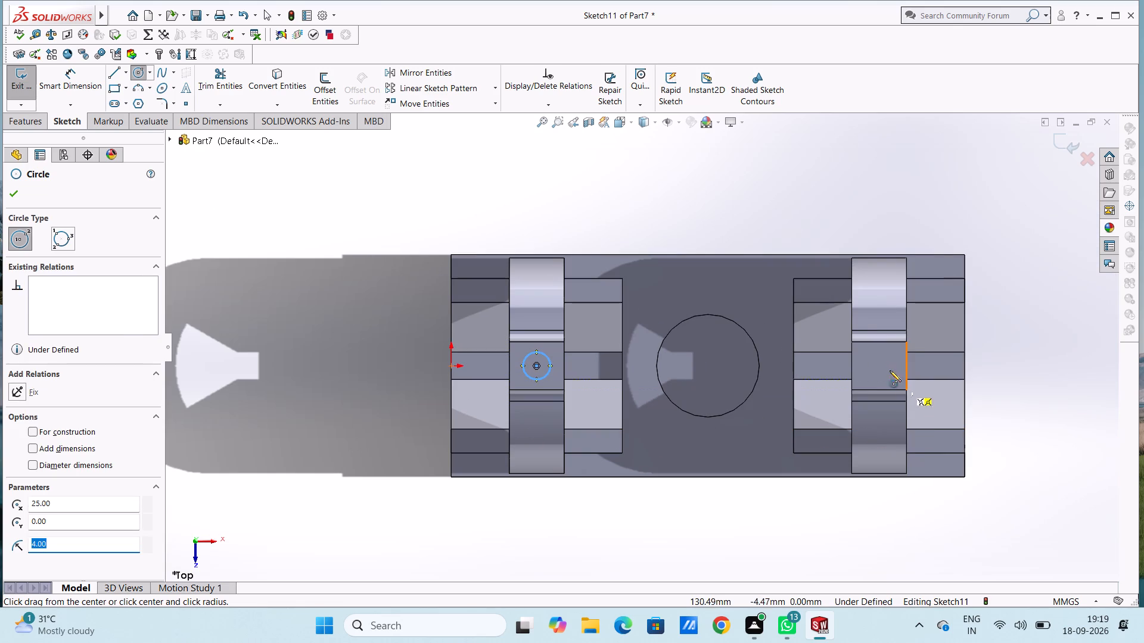
{"action": "scroll", "coordinate": [878, 365], "scroll_direction": "down", "scroll_amount": 2}
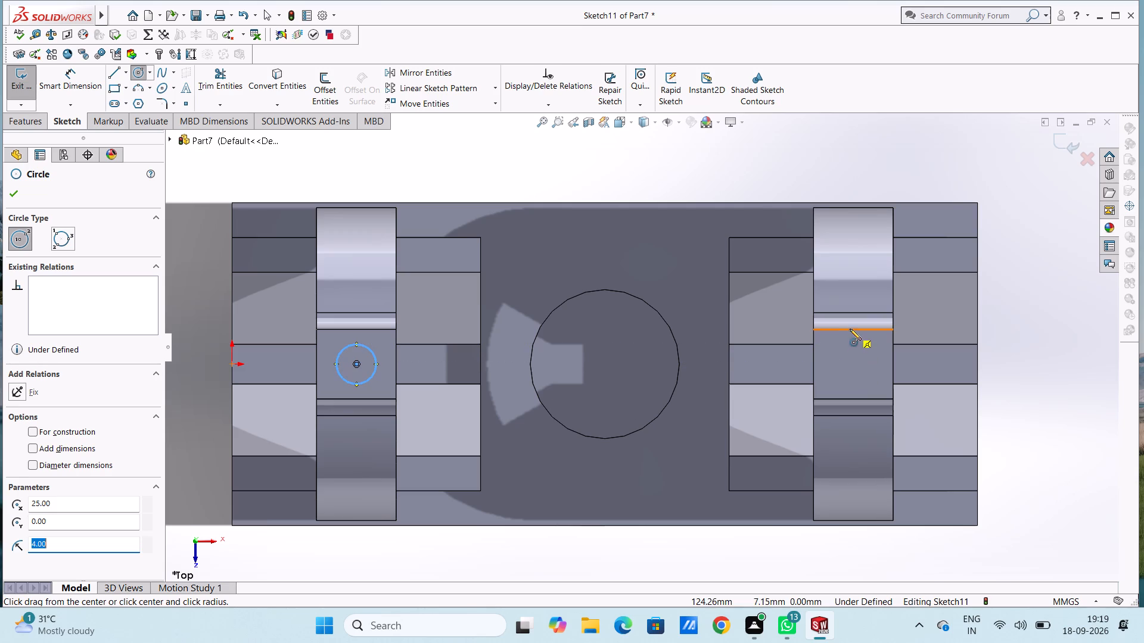
{"action": "left_click", "coordinate": [852, 364]}
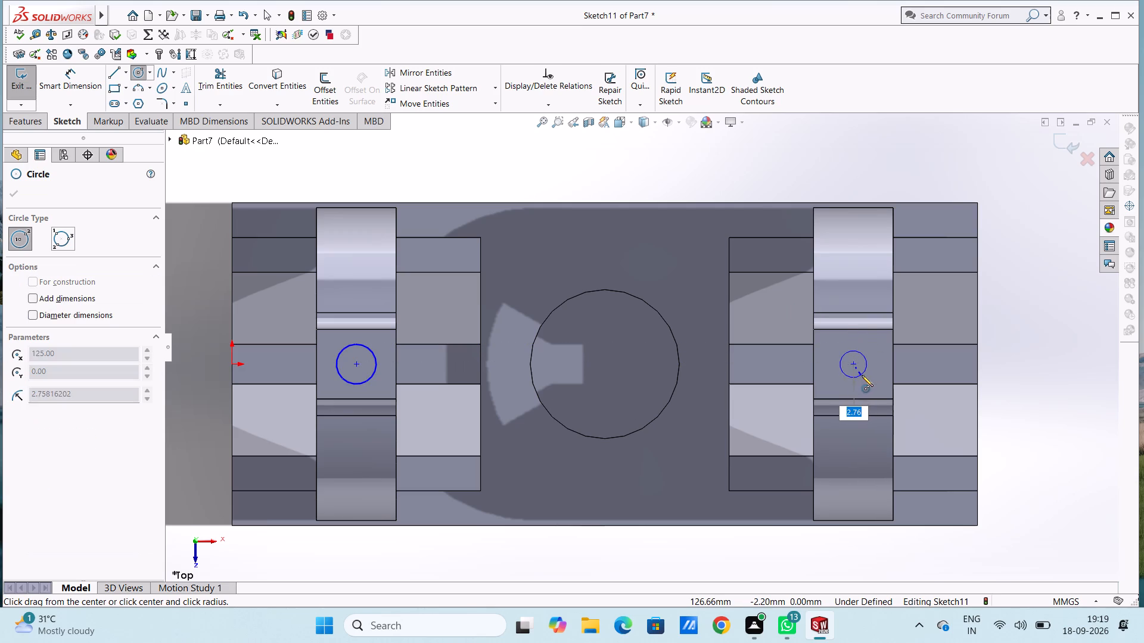
{"action": "key", "text": "4"}
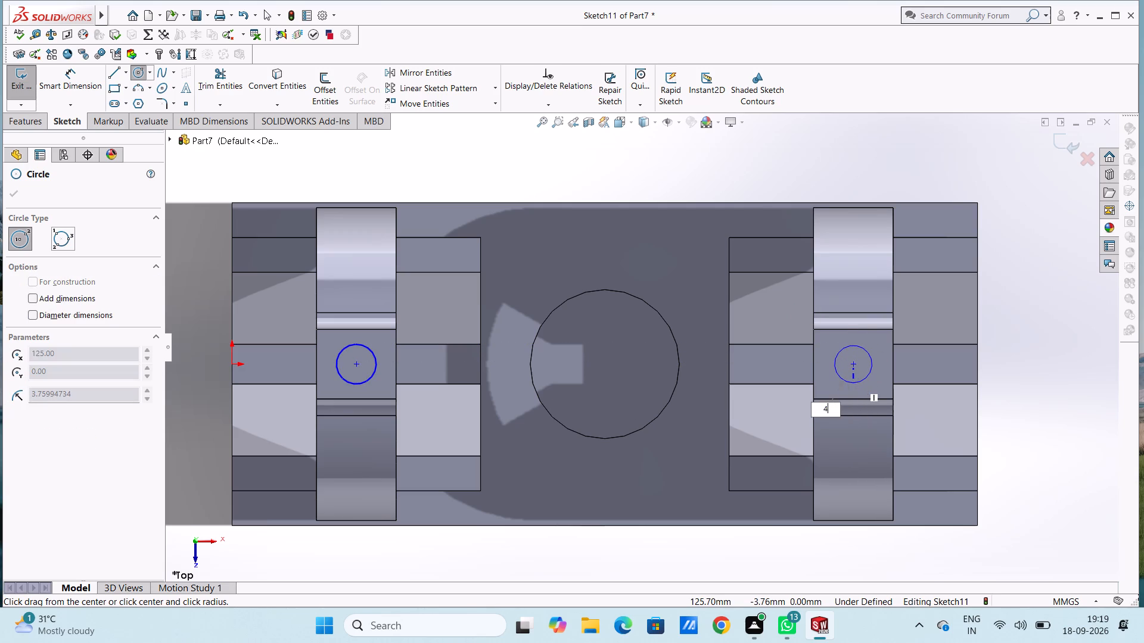
{"action": "key", "text": "Return"}
{"action": "key", "text": "Escape"}
{"action": "key", "text": "Escape"}
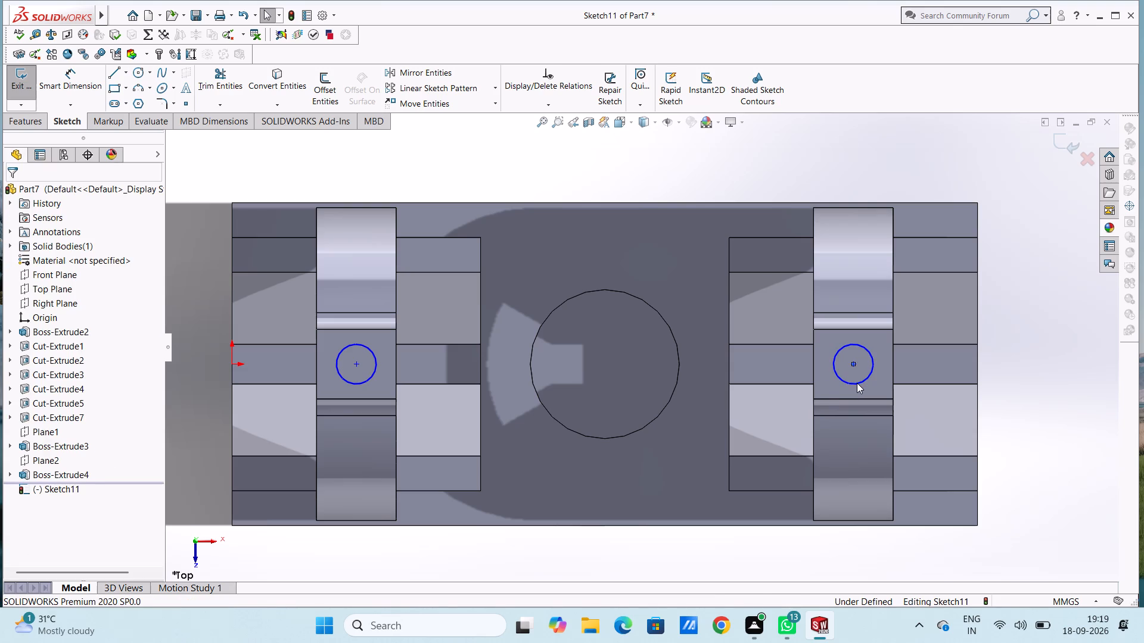
Dimension both lug circles at 8 mm diameter with Smart Dimension.
{"action": "scroll", "coordinate": [817, 379], "scroll_direction": "up", "scroll_amount": 1}
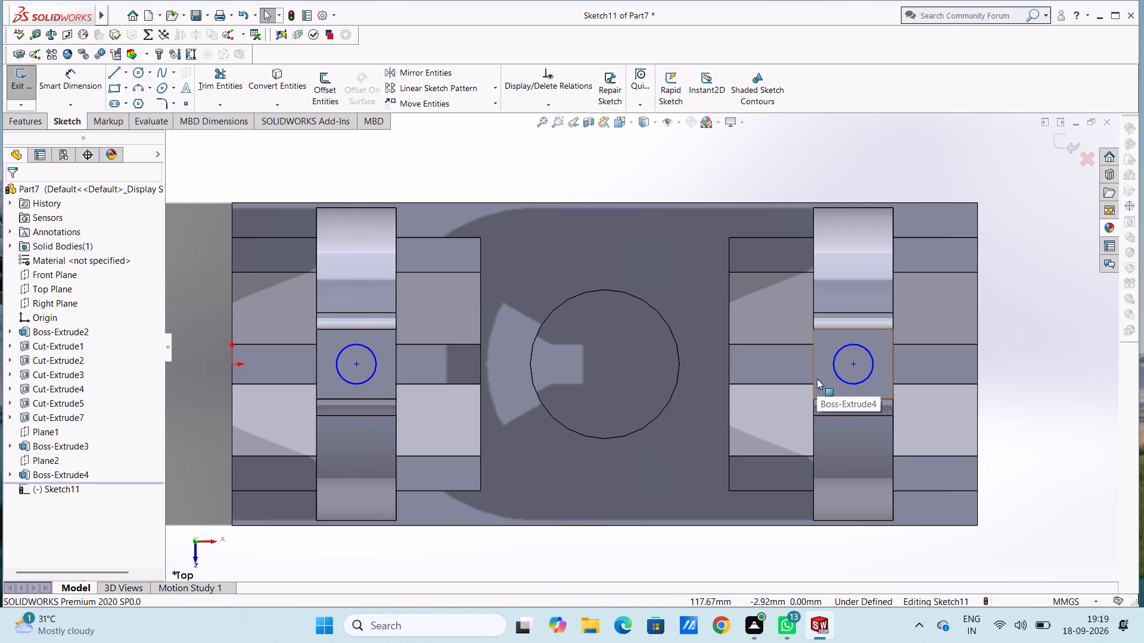
{"action": "scroll", "coordinate": [853, 326], "scroll_direction": "down", "scroll_amount": 1}
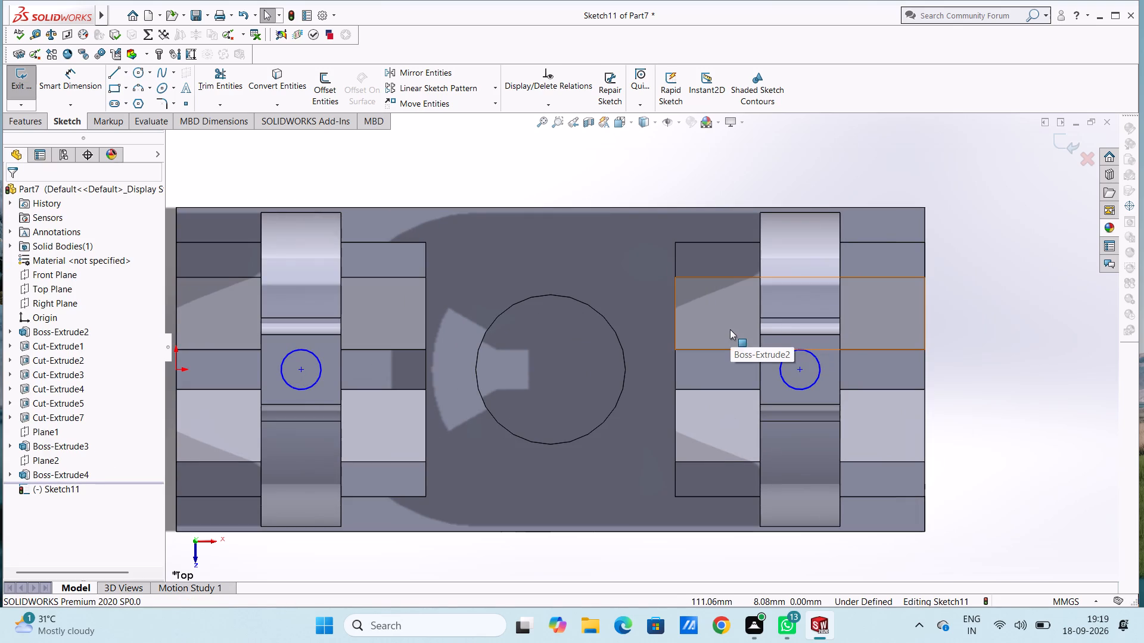
{"action": "left_click", "coordinate": [71, 69]}
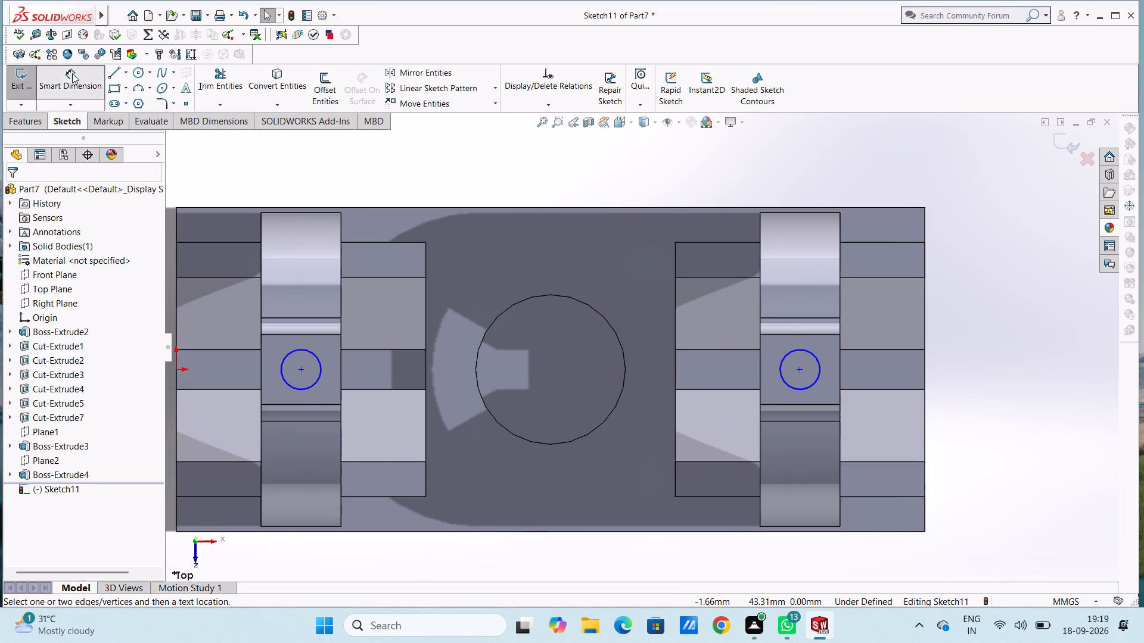
{"action": "left_click", "coordinate": [309, 352]}
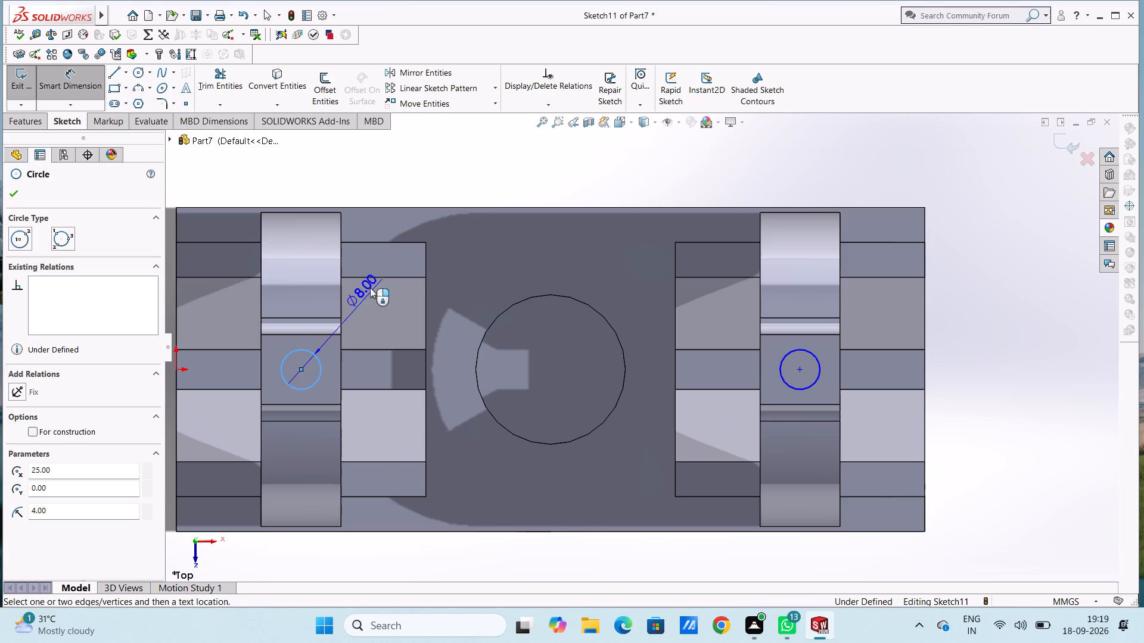
{"action": "left_click", "coordinate": [487, 173]}
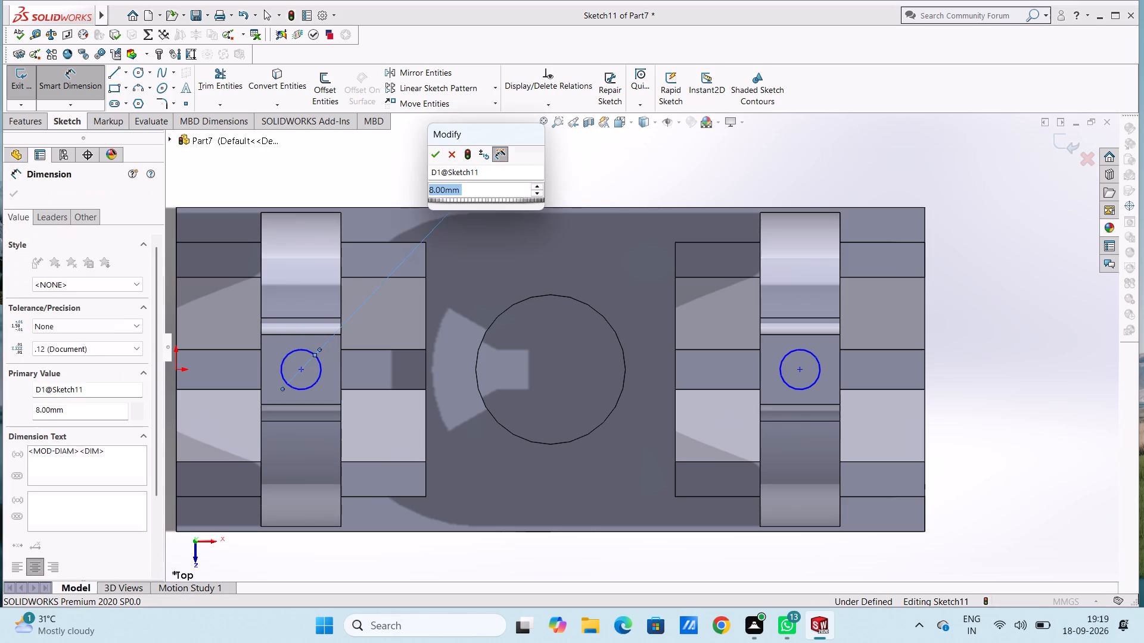
{"action": "left_click", "coordinate": [430, 155]}
{"action": "left_click", "coordinate": [402, 160]}
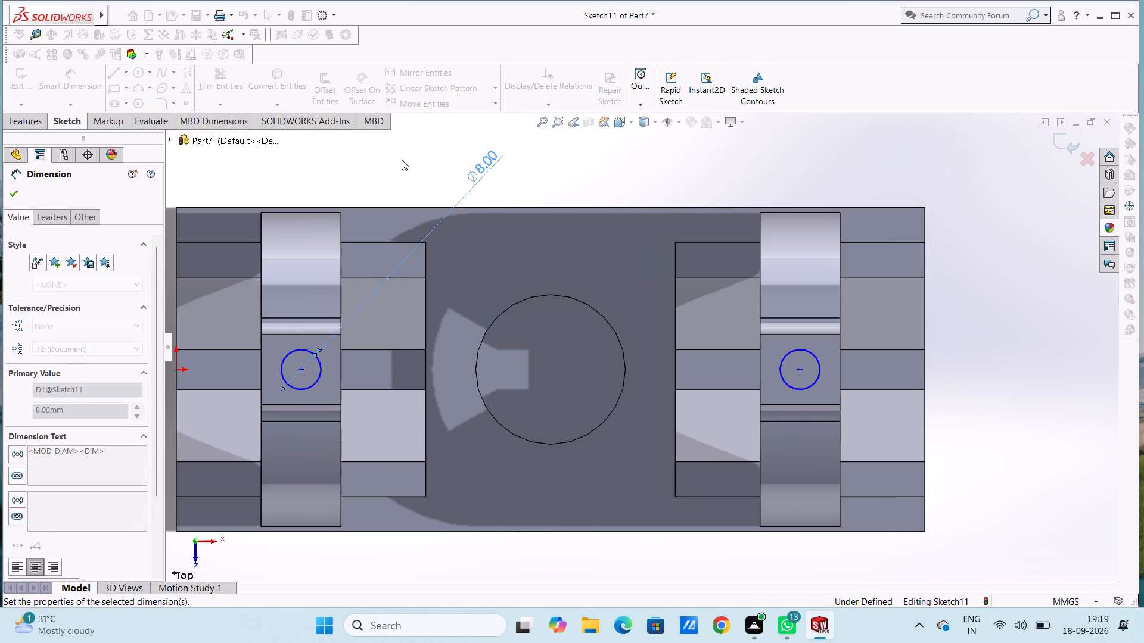
{"action": "left_click", "coordinate": [813, 358]}
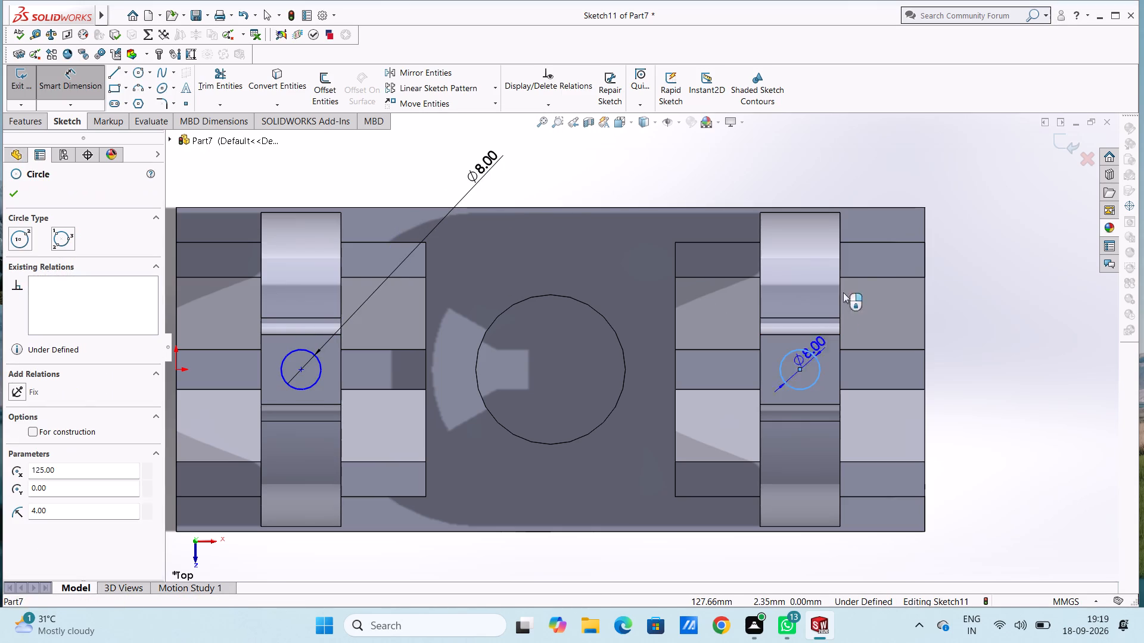
{"action": "left_click", "coordinate": [977, 202]}
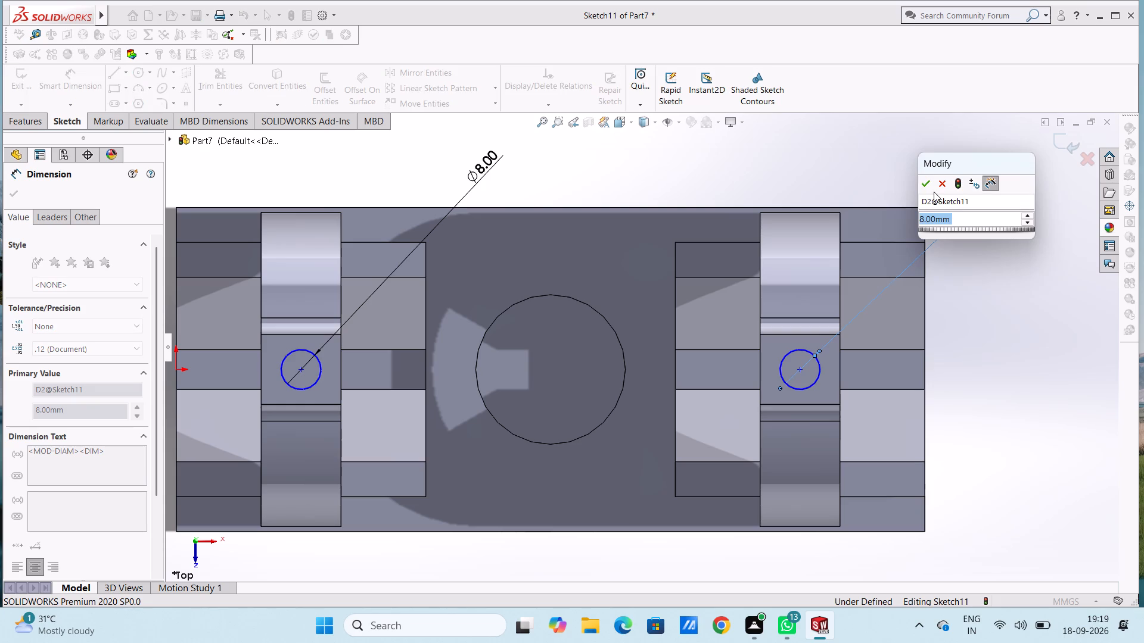
{"action": "left_click", "coordinate": [923, 187]}
{"action": "left_click", "coordinate": [895, 170]}
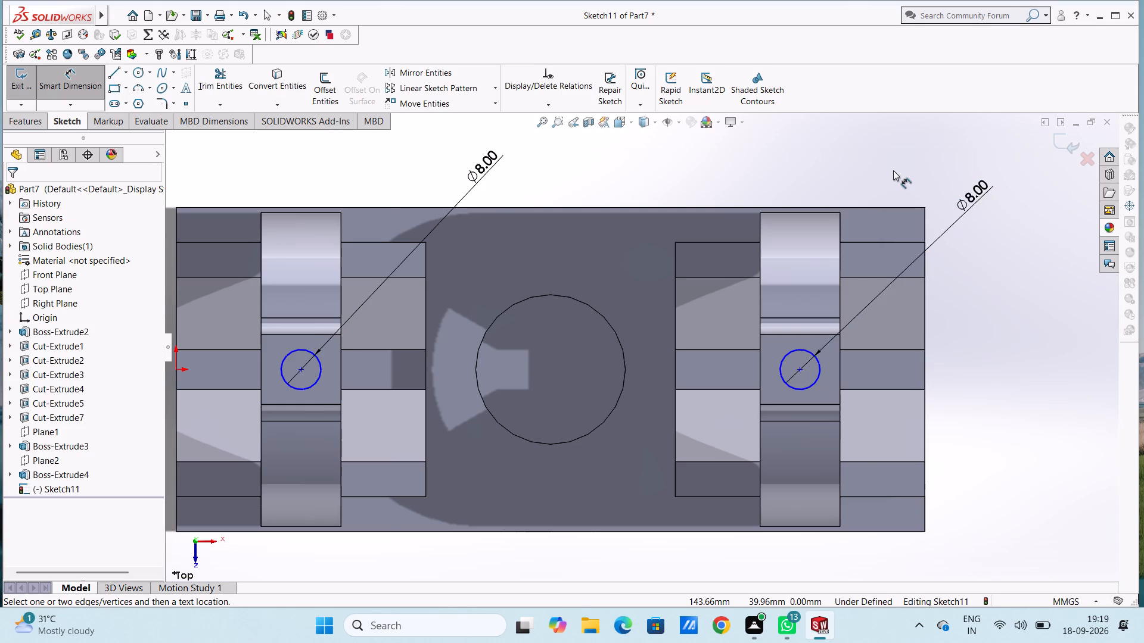
Dimension the second clamp's circle centre 8 mm from the outer side edge of its lug.
{"action": "scroll", "coordinate": [893, 170], "scroll_direction": "up", "scroll_amount": 1}
{"action": "scroll", "coordinate": [769, 373], "scroll_direction": "down", "scroll_amount": 3}
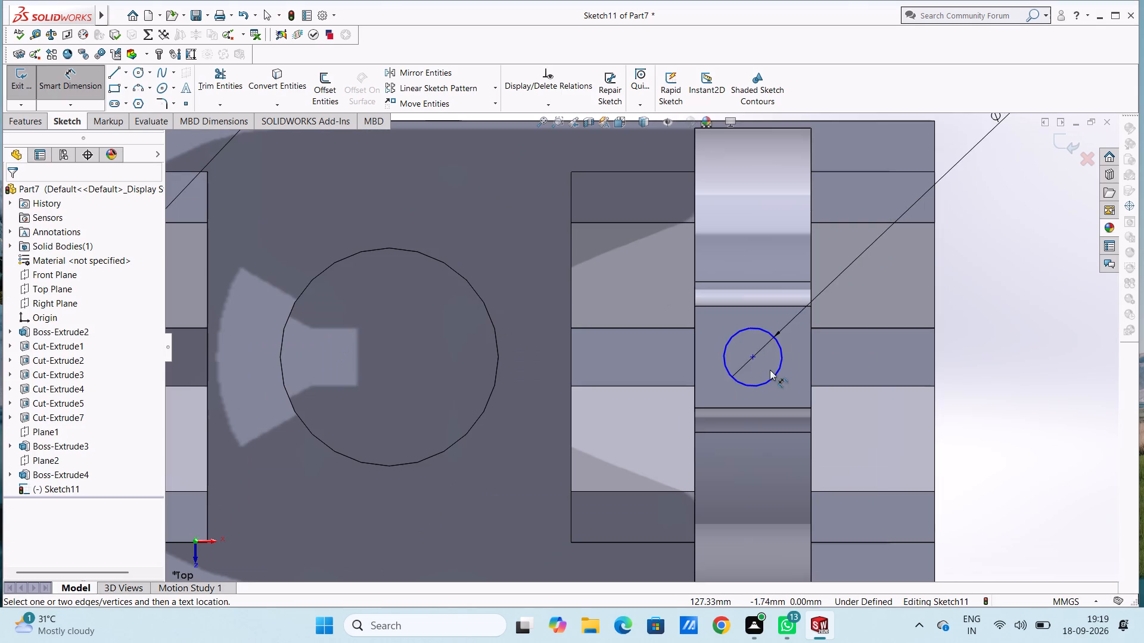
{"action": "left_click", "coordinate": [751, 357]}
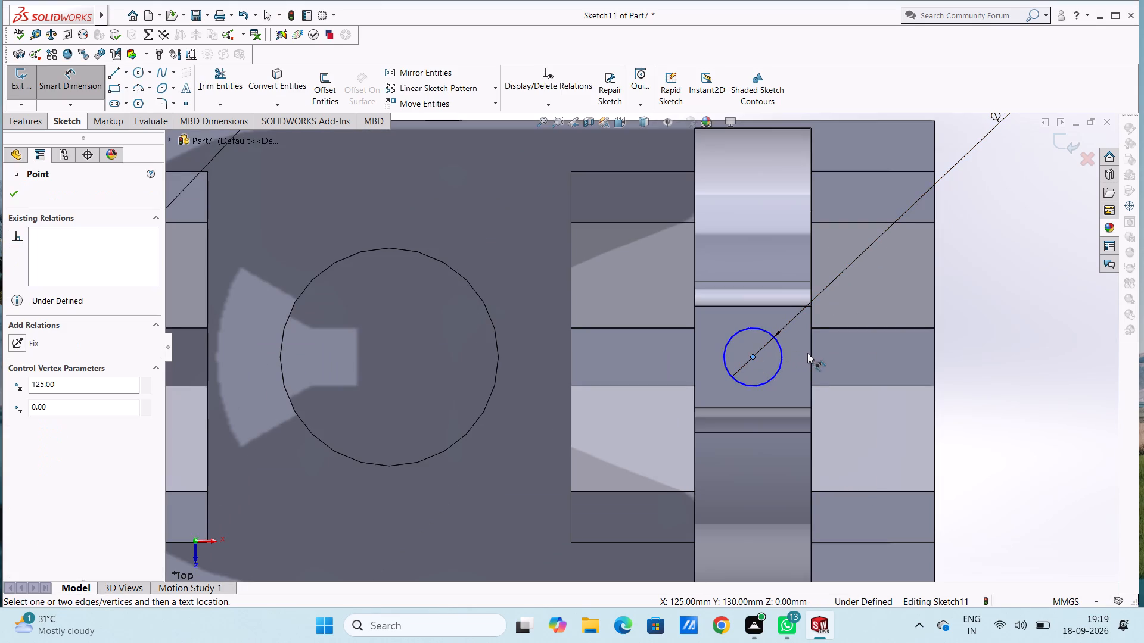
{"action": "left_click", "coordinate": [810, 354]}
{"action": "left_click", "coordinate": [779, 498]}
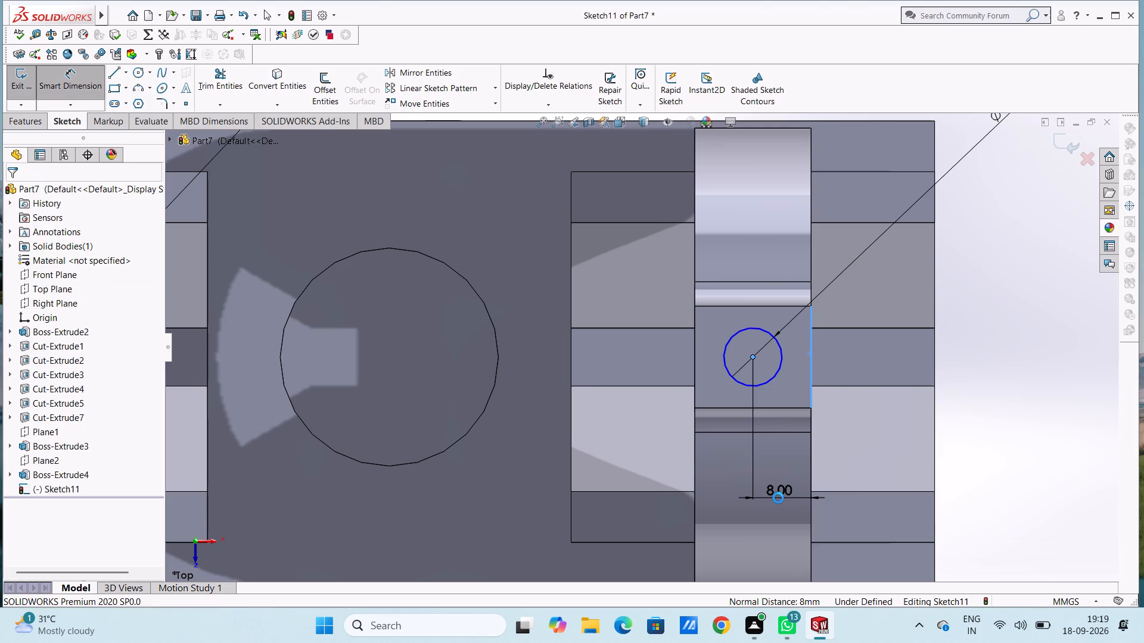
{"action": "left_click", "coordinate": [729, 481]}
{"action": "left_click", "coordinate": [639, 445]}
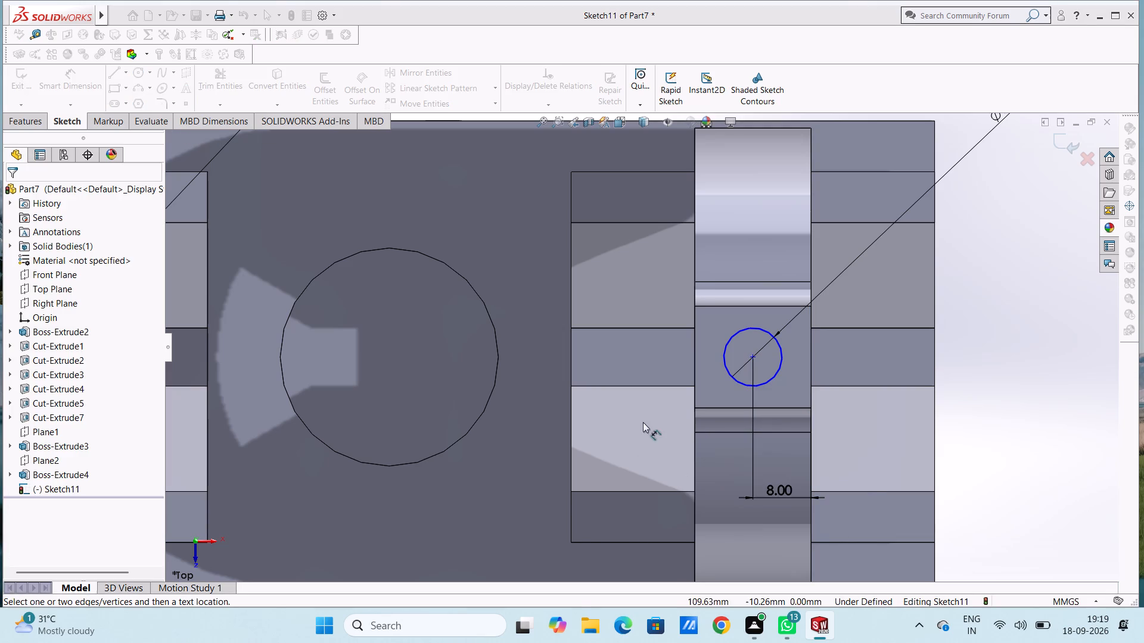
Dimension the second clamp's circle centre 7 mm from the rear edge of its lug.
{"action": "left_click", "coordinate": [734, 304]}
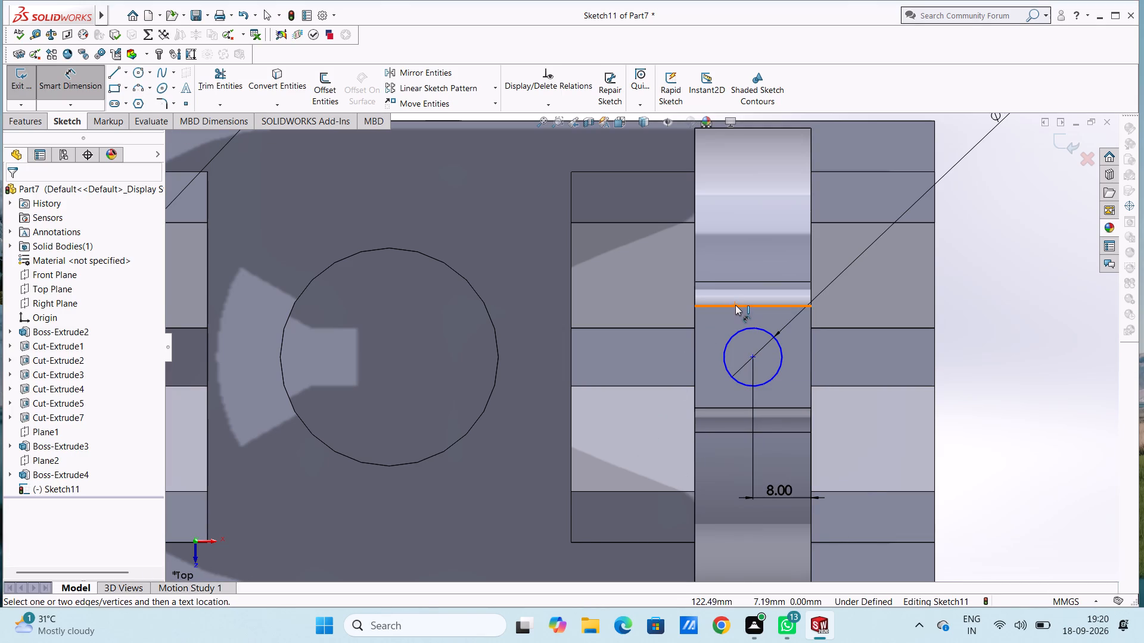
{"action": "left_click", "coordinate": [735, 305]}
{"action": "left_click", "coordinate": [750, 356]}
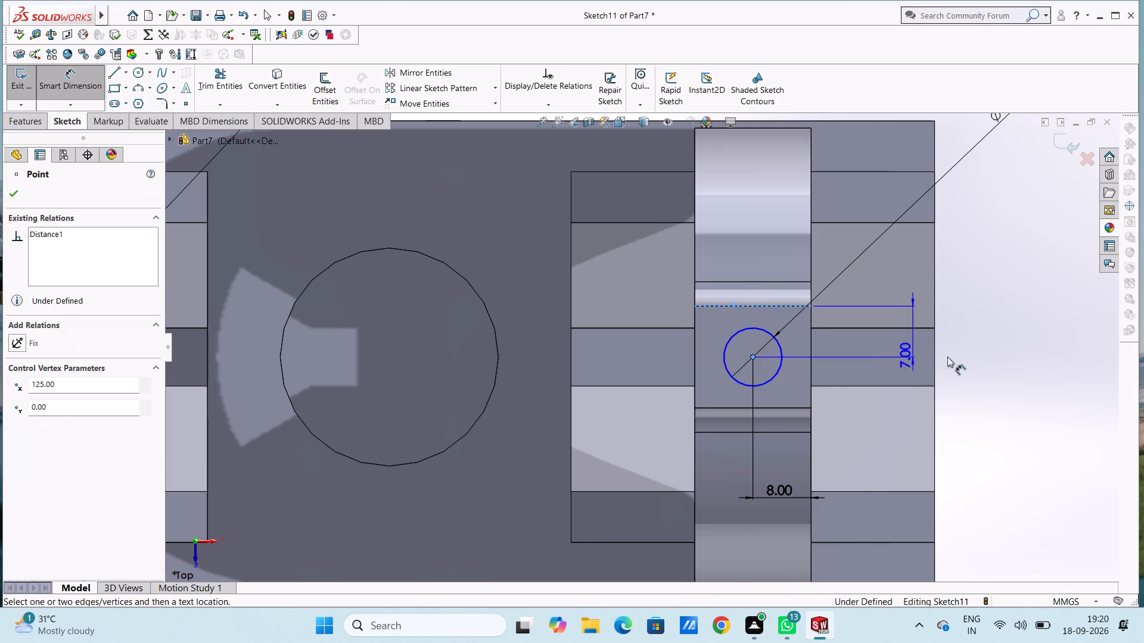
{"action": "left_click", "coordinate": [1032, 356]}
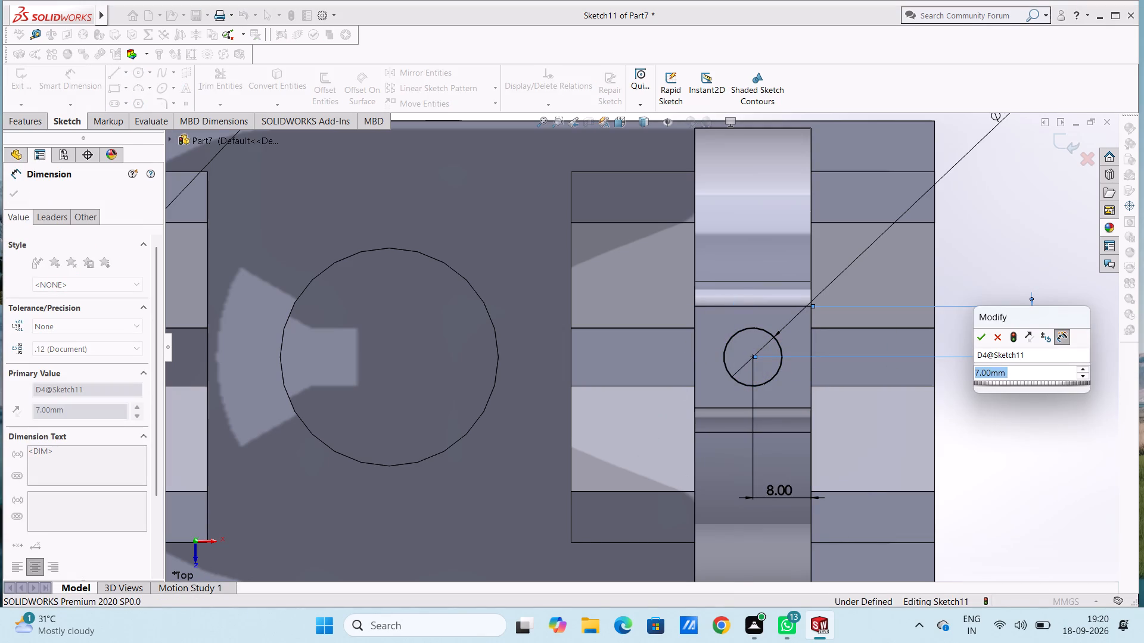
{"action": "left_click", "coordinate": [981, 340]}
{"action": "left_click", "coordinate": [974, 317]}
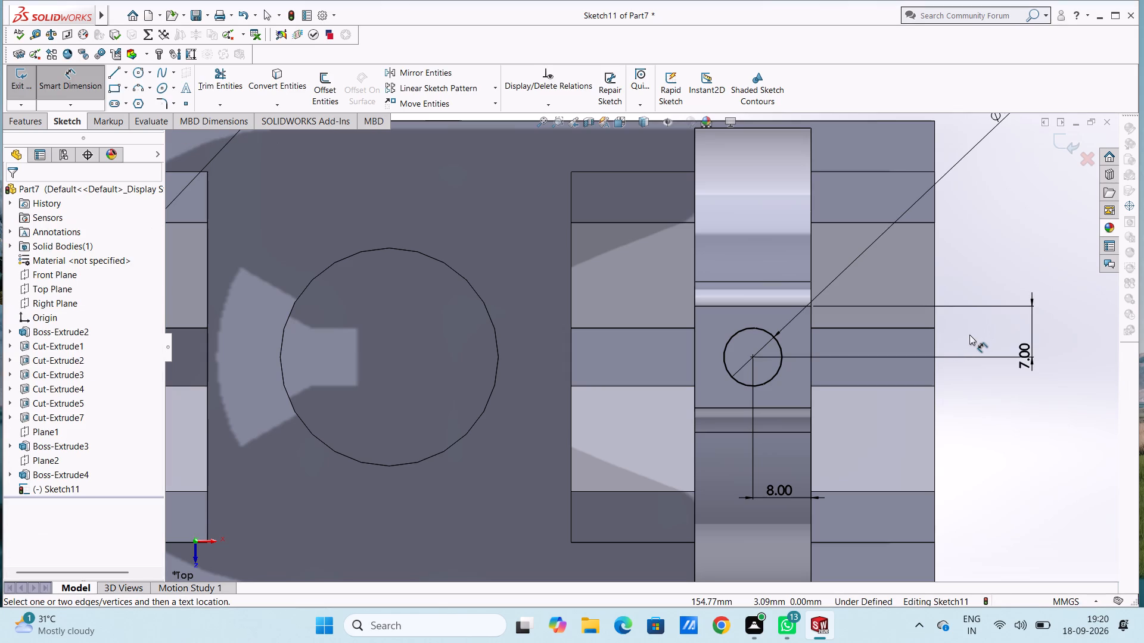
Dimension the first clamp's circle centre 7 mm from the rear edge of its lug.
{"action": "scroll", "coordinate": [969, 334], "scroll_direction": "up", "scroll_amount": 4}
{"action": "scroll", "coordinate": [240, 363], "scroll_direction": "down", "scroll_amount": 4}
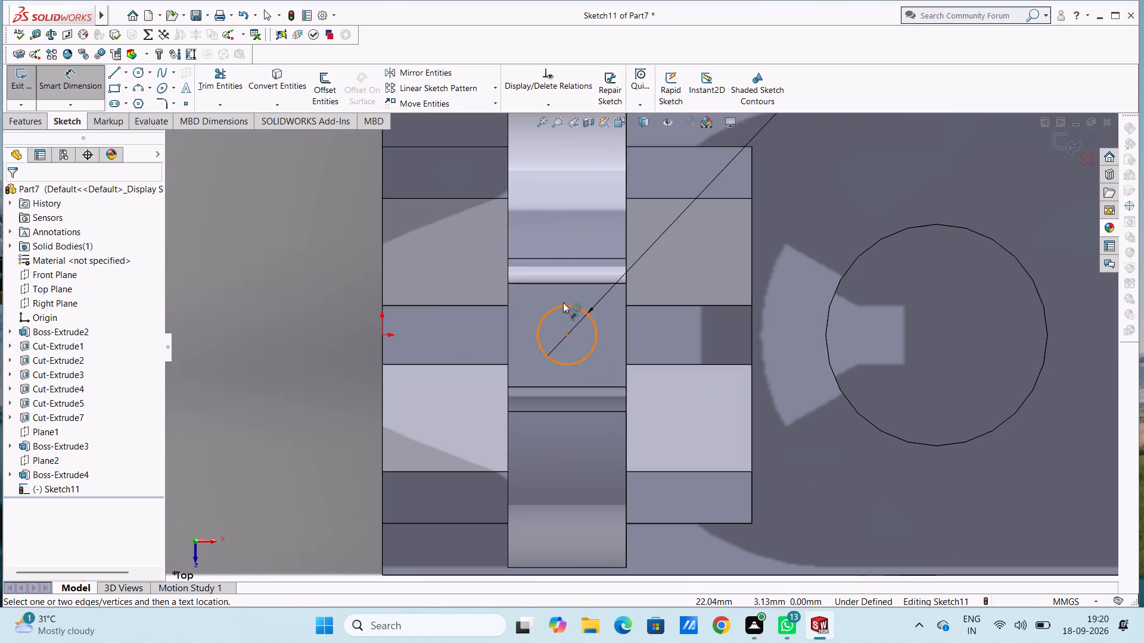
{"action": "left_click_drag", "start_coordinate": [567, 336], "coordinate": [557, 342]}
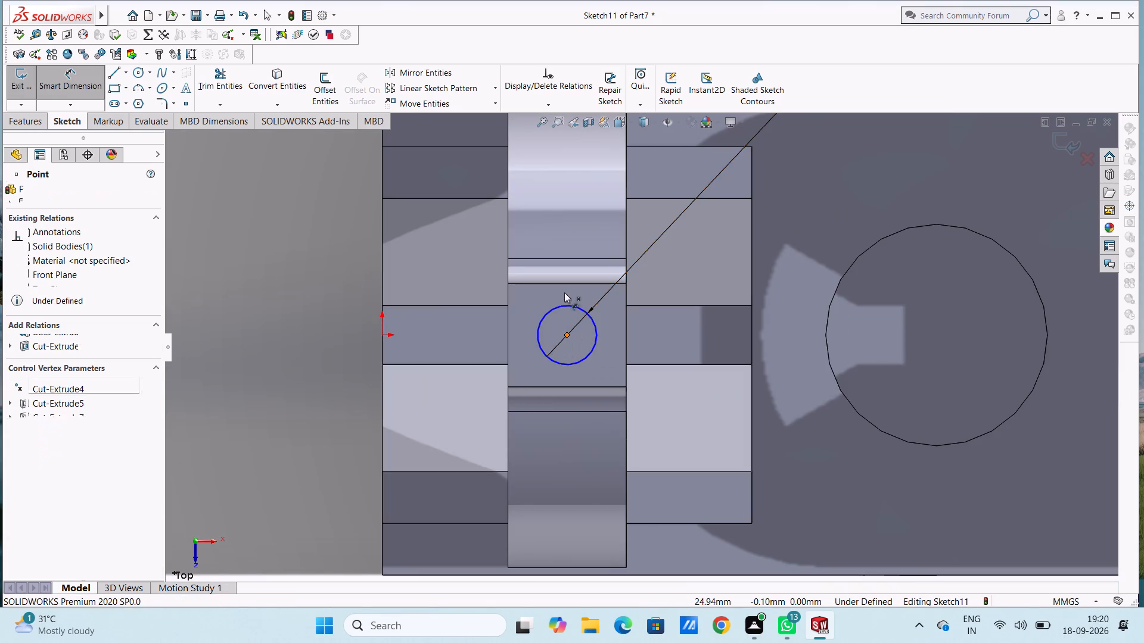
{"action": "left_click", "coordinate": [564, 284]}
{"action": "left_click", "coordinate": [310, 292]}
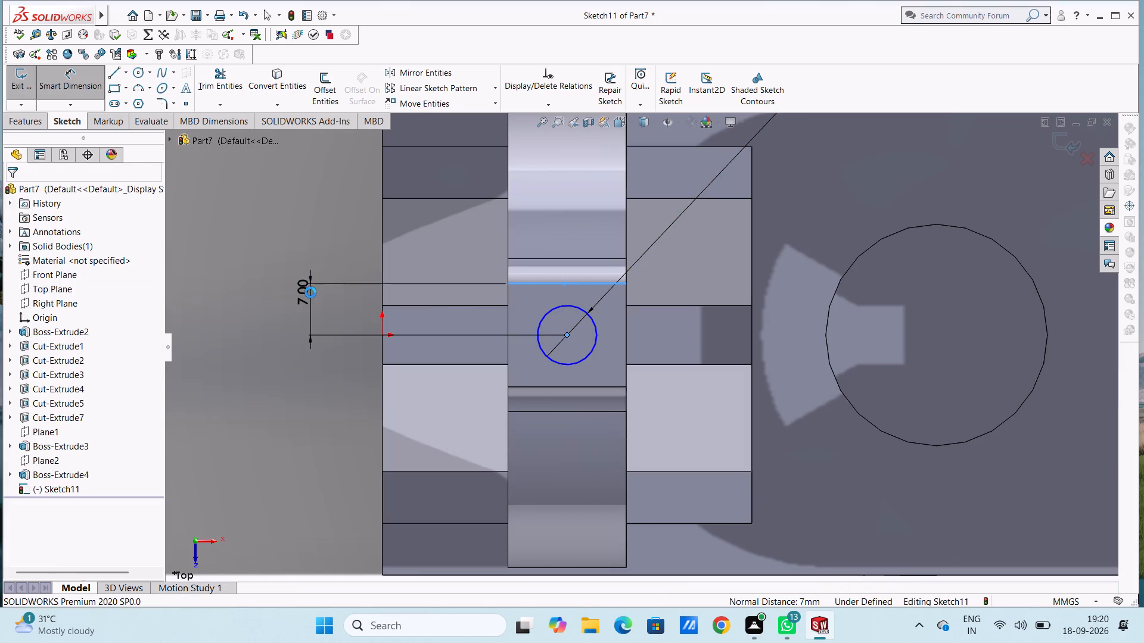
{"action": "left_click", "coordinate": [259, 277]}
{"action": "left_click", "coordinate": [228, 276]}
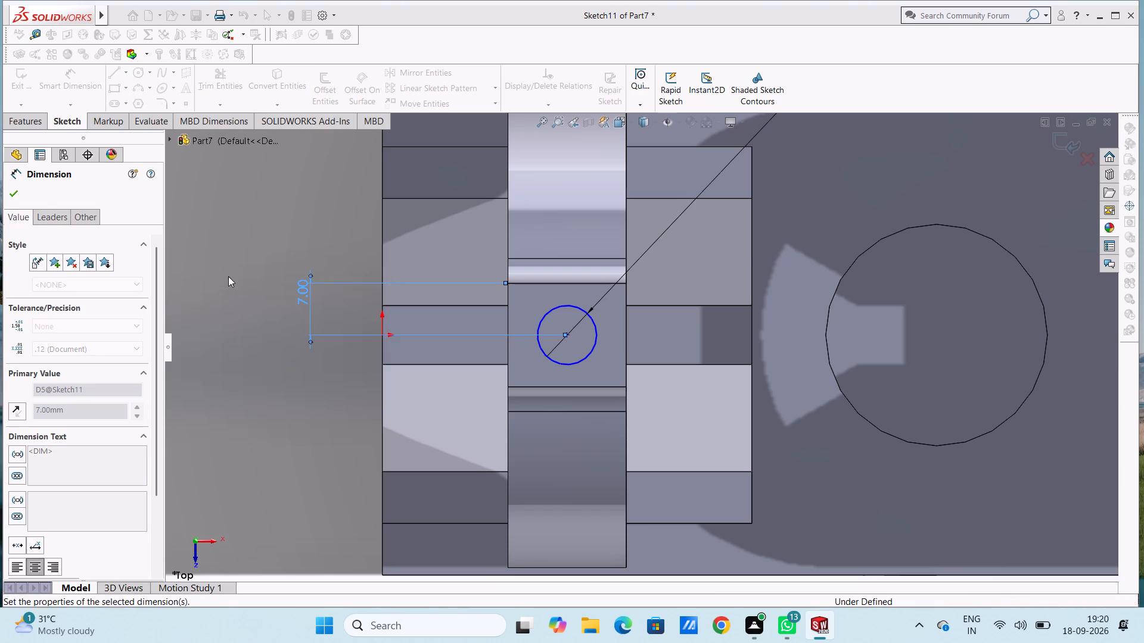
Dimension the first clamp's circle centre 8 mm from the lug's side edge facing the other clamp, and finish dimensioning.
{"action": "left_click", "coordinate": [565, 336]}
{"action": "left_click", "coordinate": [624, 330]}
{"action": "scroll", "coordinate": [592, 447], "scroll_direction": "up", "scroll_amount": 2}
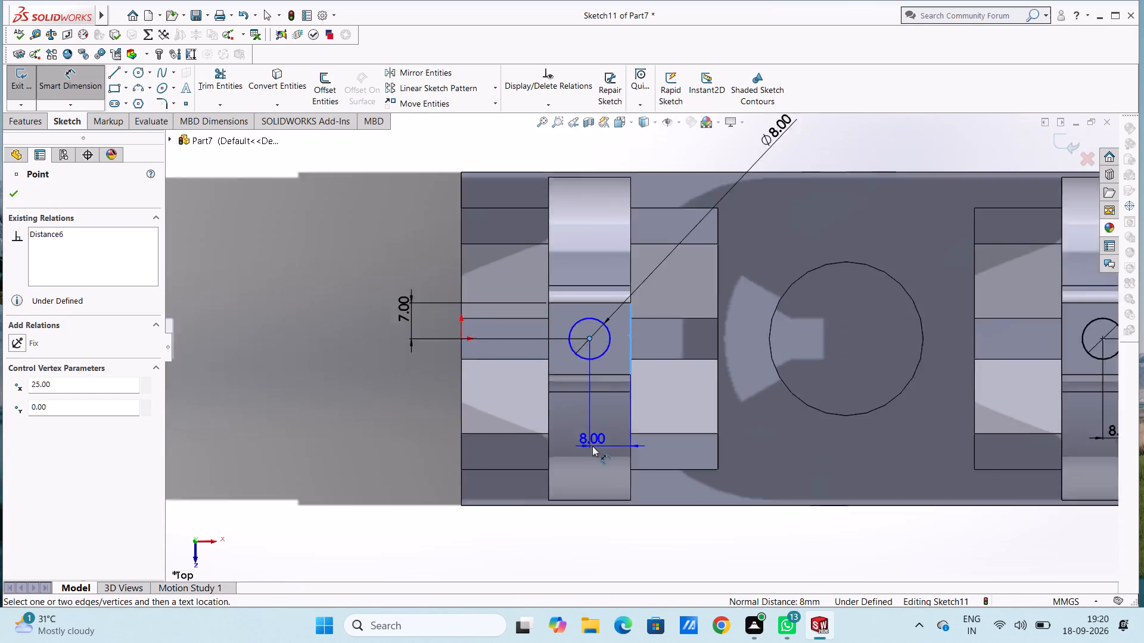
{"action": "scroll", "coordinate": [592, 446], "scroll_direction": "up", "scroll_amount": 2}
{"action": "left_click", "coordinate": [599, 436]}
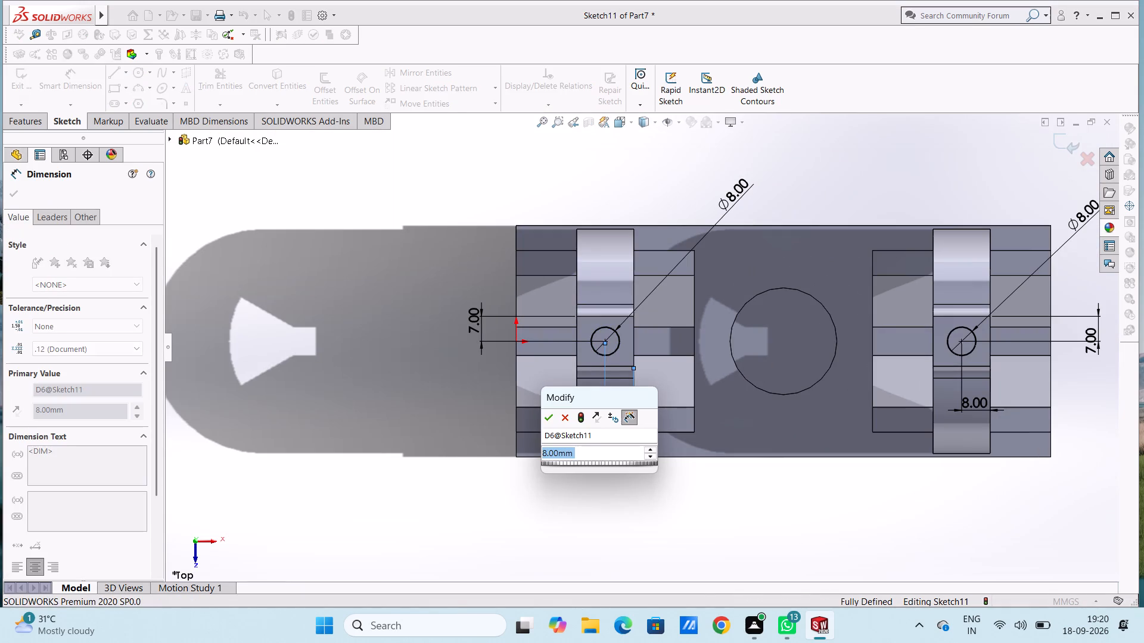
{"action": "left_click", "coordinate": [551, 415]}
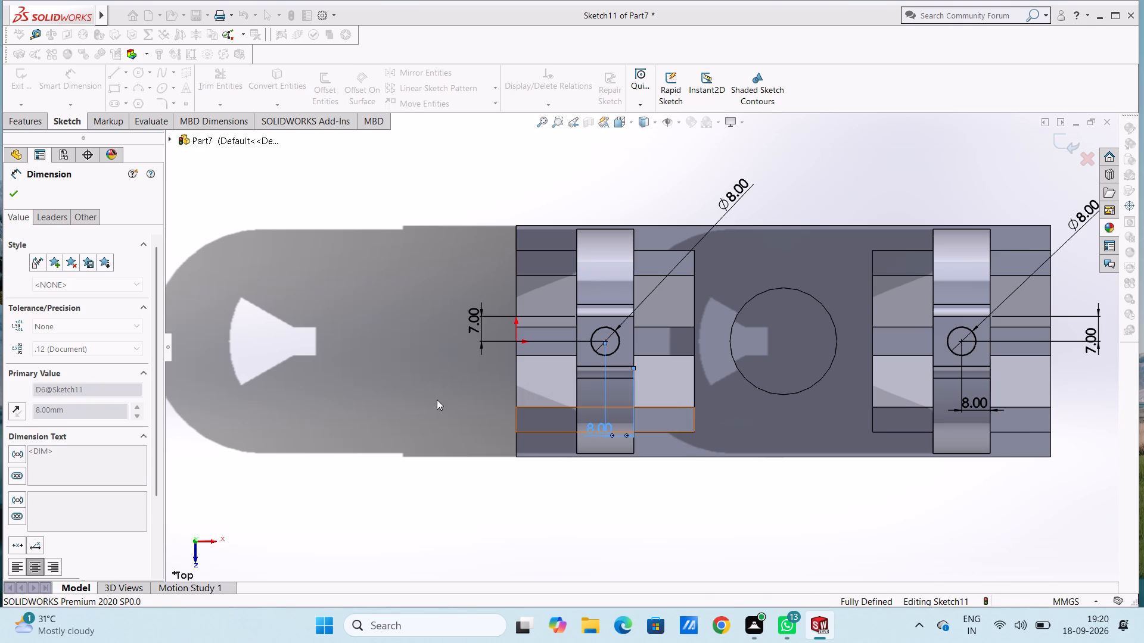
{"action": "left_click", "coordinate": [437, 399]}
{"action": "key", "text": "Escape"}
{"action": "key", "text": "Escape"}
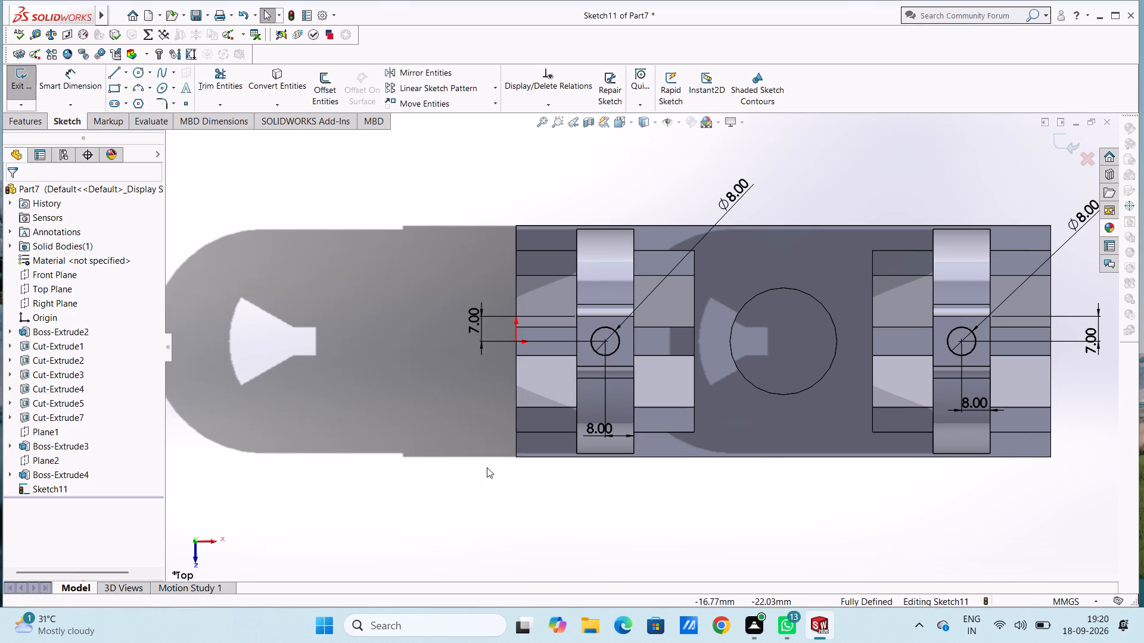
Cut-extrude both lug circles with a blind depth of 20 mm to make the screw holes.
{"action": "middle_click_drag", "start_coordinate": [825, 526], "coordinate": [764, 507]}
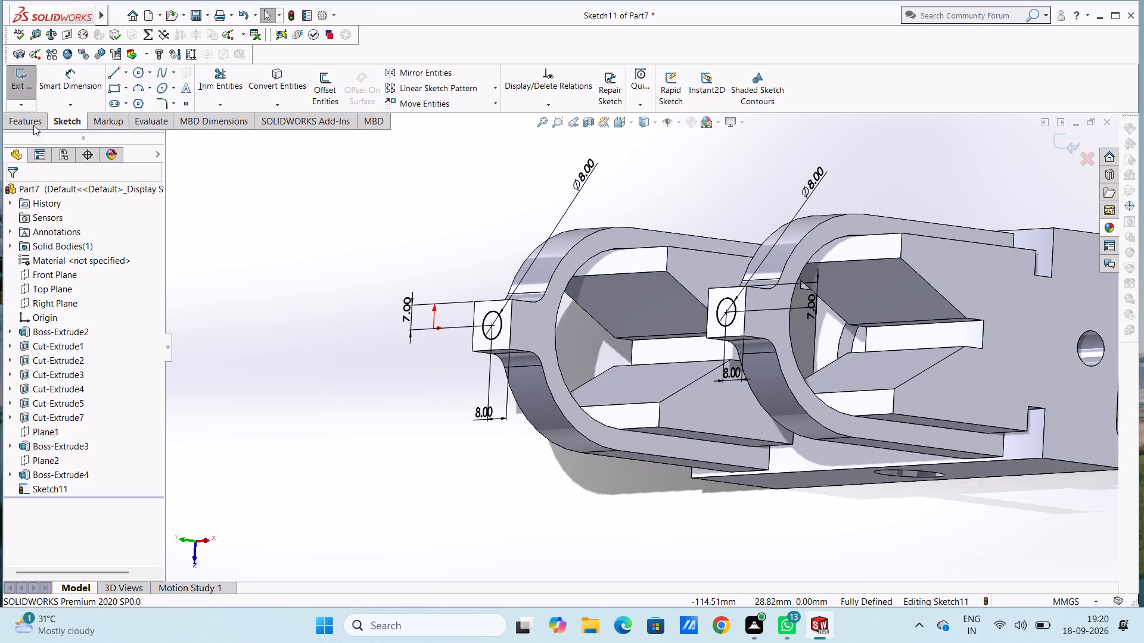
{"action": "left_click", "coordinate": [33, 124]}
{"action": "left_click", "coordinate": [206, 90]}
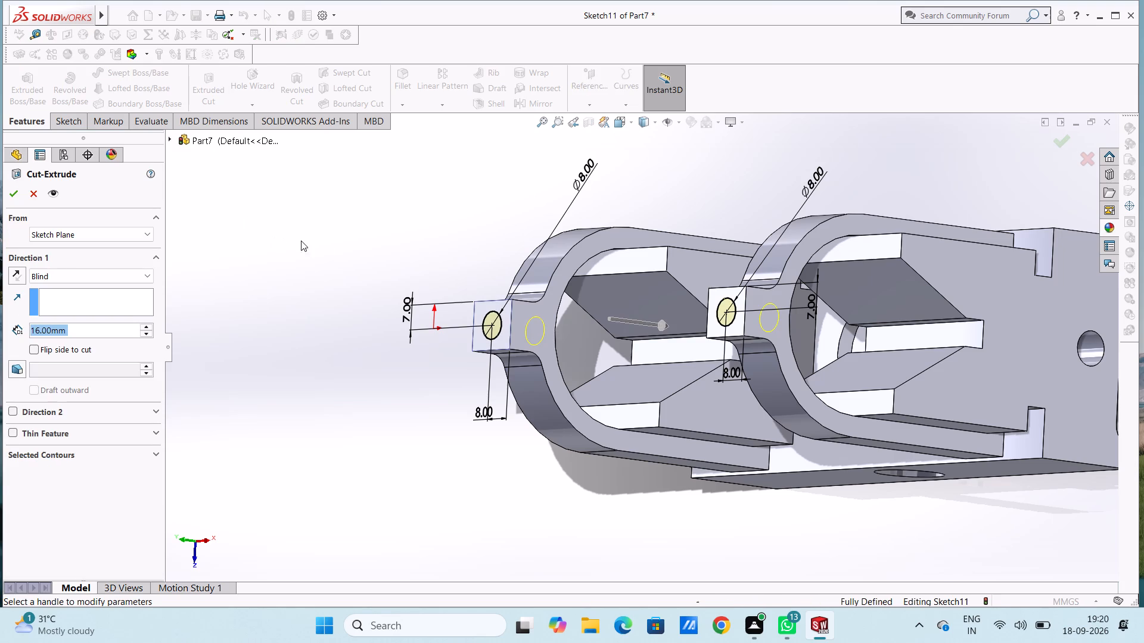
{"action": "middle_click_drag", "start_coordinate": [341, 243], "coordinate": [305, 240]}
{"action": "scroll", "coordinate": [340, 242], "scroll_direction": "up", "scroll_amount": 1}
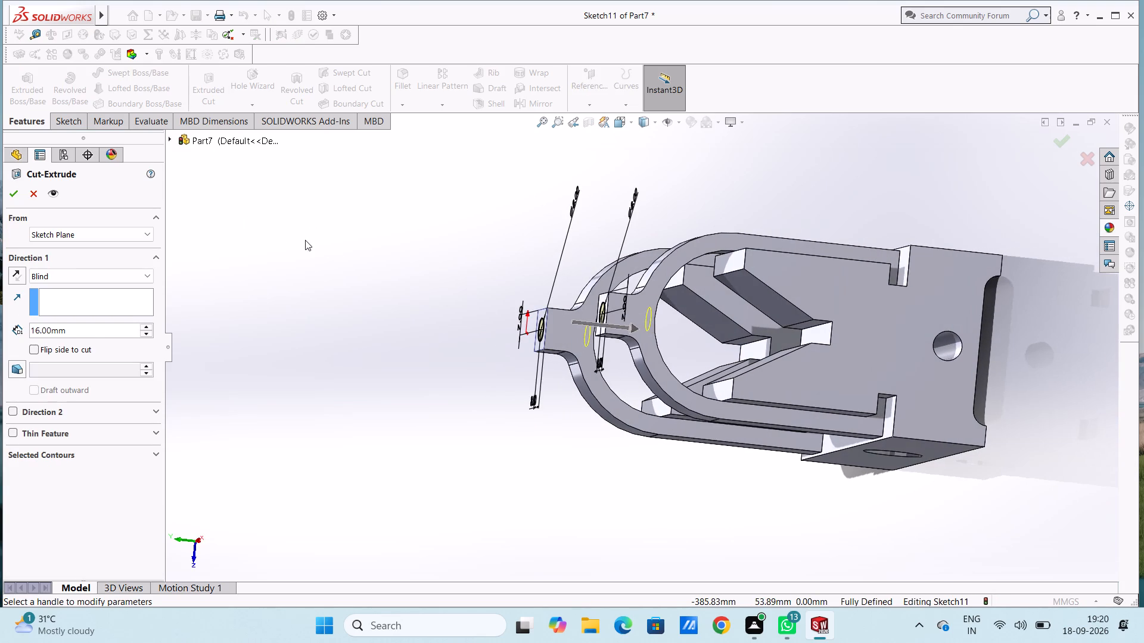
{"action": "double_click", "coordinate": [89, 323]}
{"action": "left_click", "coordinate": [89, 324]}
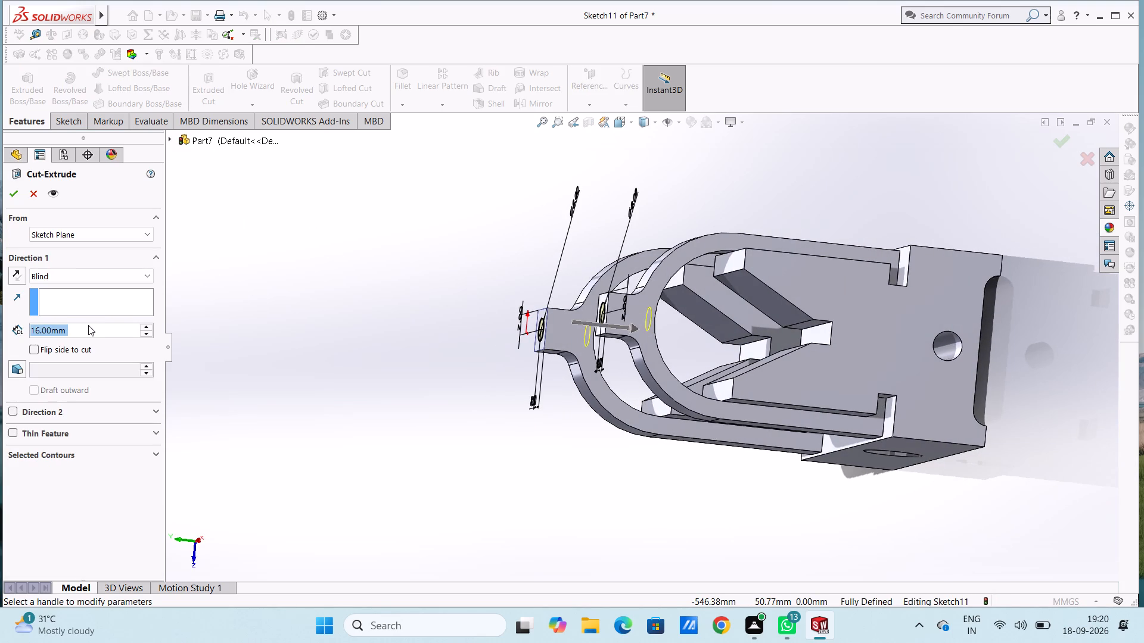
{"action": "type", "text": "20"}
{"action": "key", "text": "Return"}
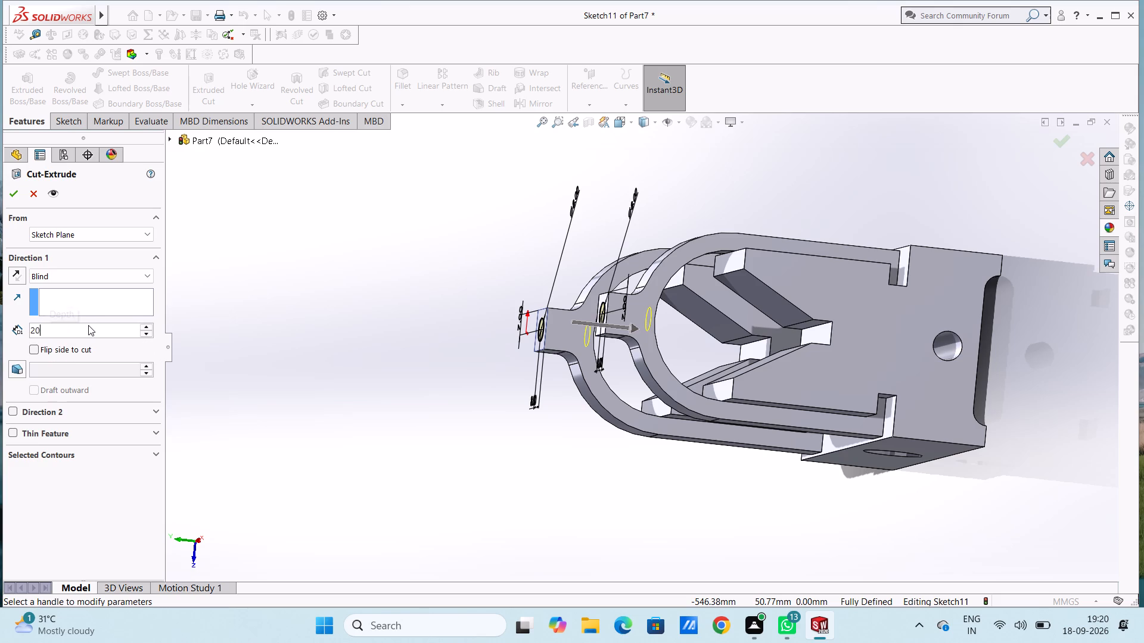
{"action": "left_click", "coordinate": [11, 195]}
{"action": "left_click", "coordinate": [287, 336]}
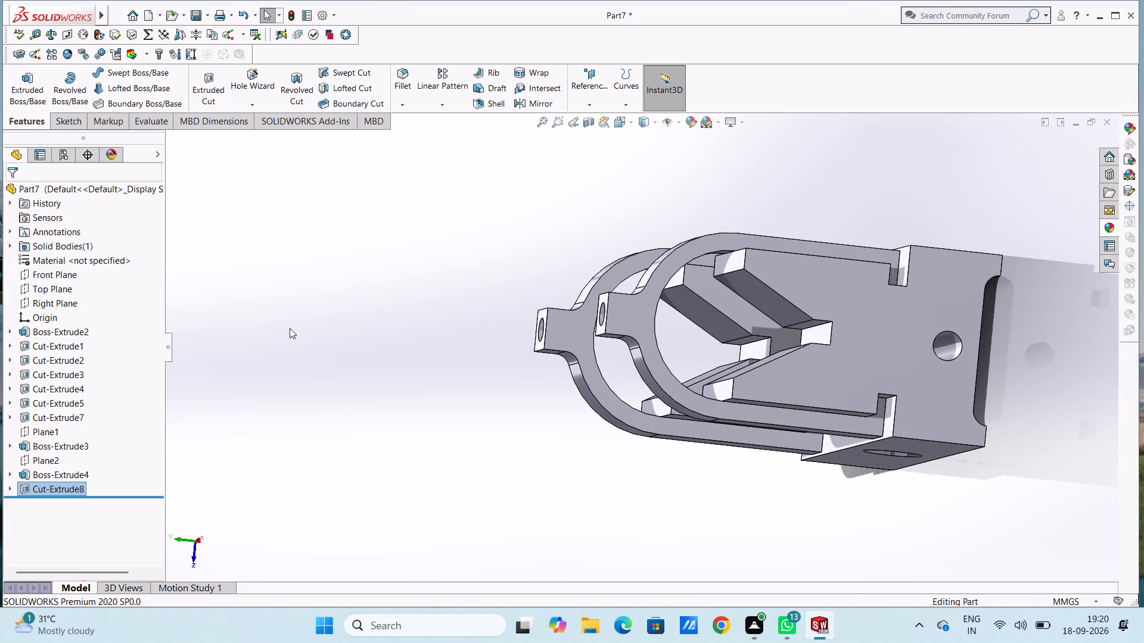
Start a new sketch on the first clamp's lug top face and draw a 4 mm radius circle over each lug hole.
{"action": "middle_click_drag", "start_coordinate": [308, 327], "coordinate": [400, 336]}
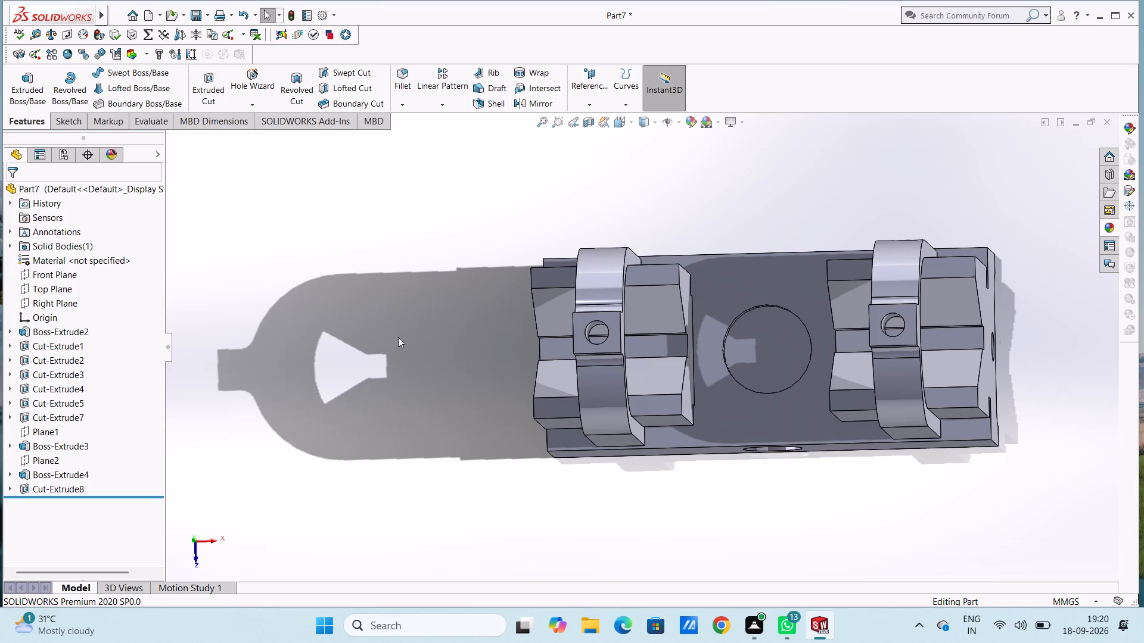
{"action": "key", "text": "ctrl+5"}
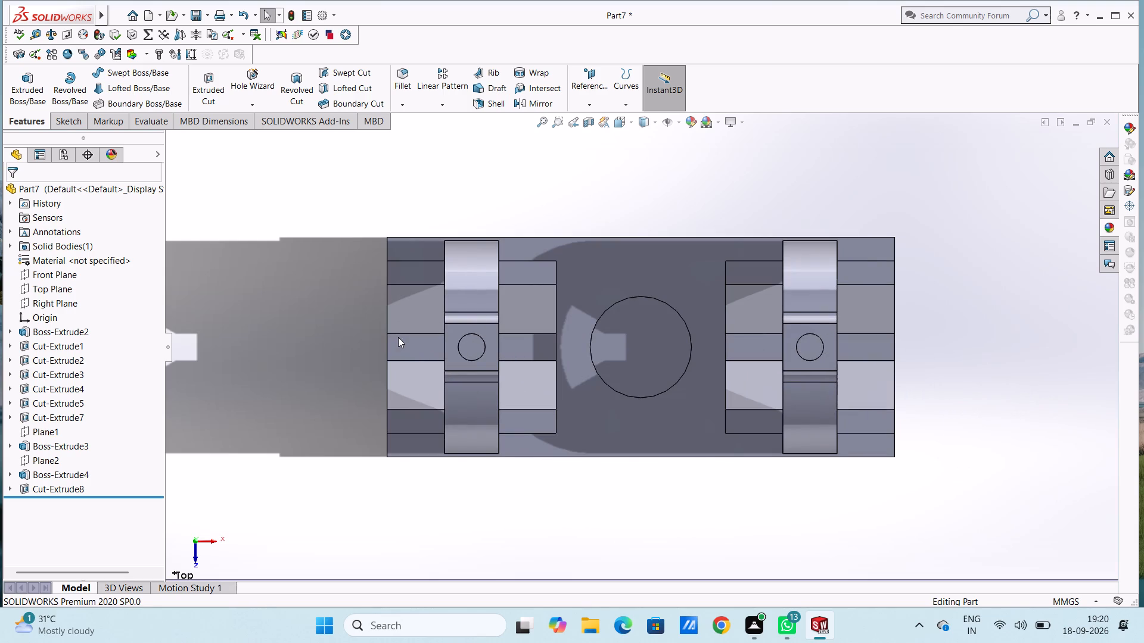
{"action": "left_click", "coordinate": [487, 341]}
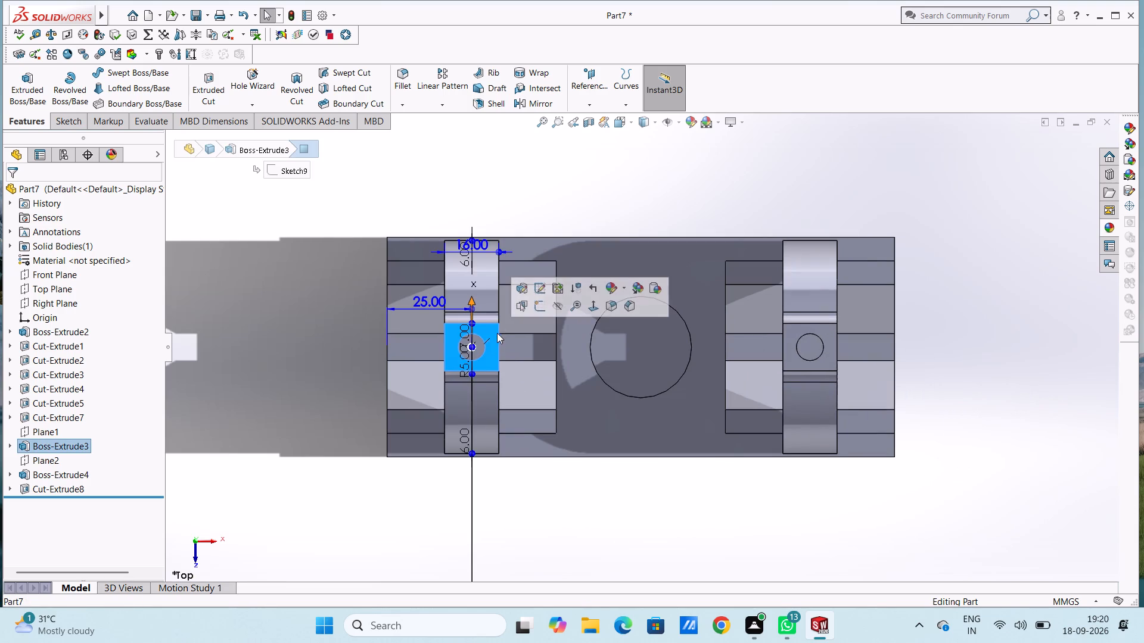
{"action": "left_click", "coordinate": [541, 308]}
{"action": "left_click", "coordinate": [552, 207]}
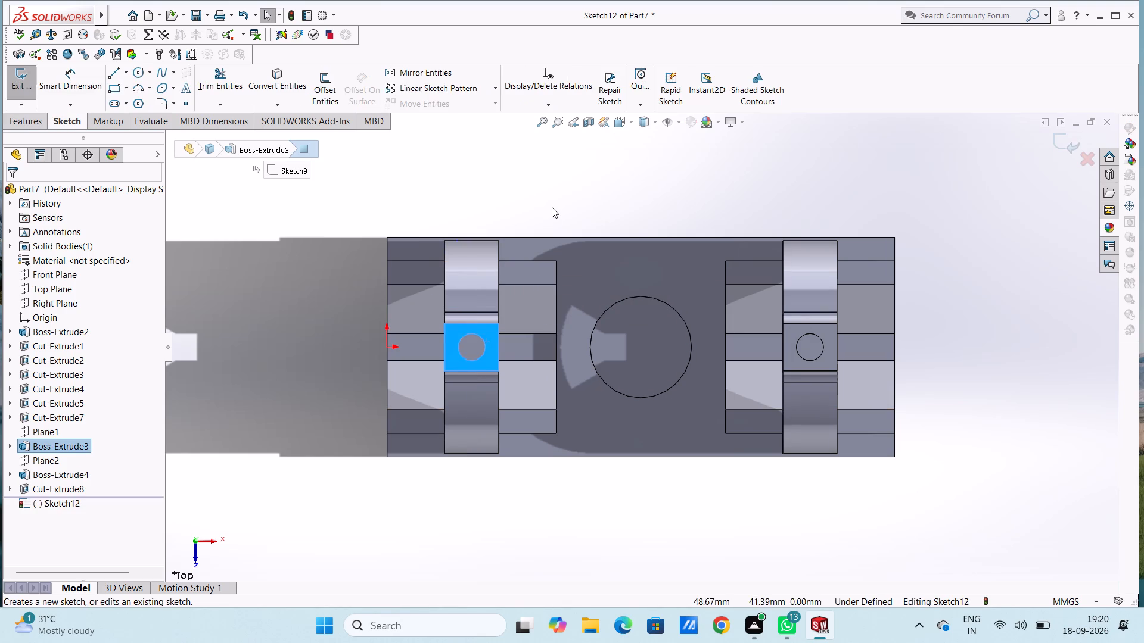
{"action": "left_click", "coordinate": [139, 71]}
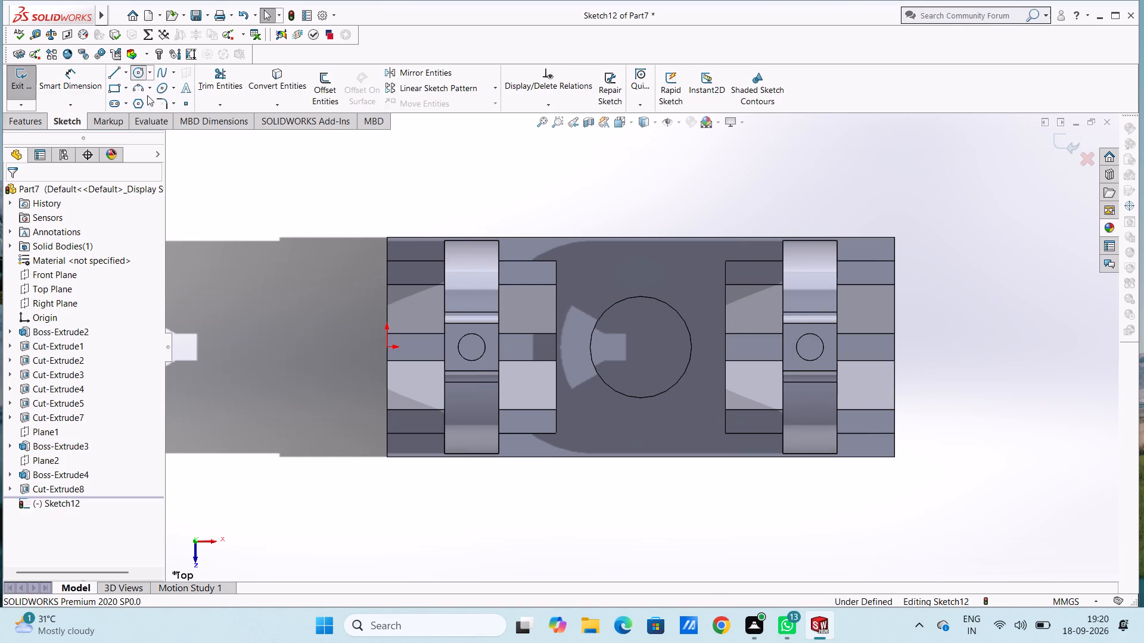
{"action": "left_click", "coordinate": [470, 345]}
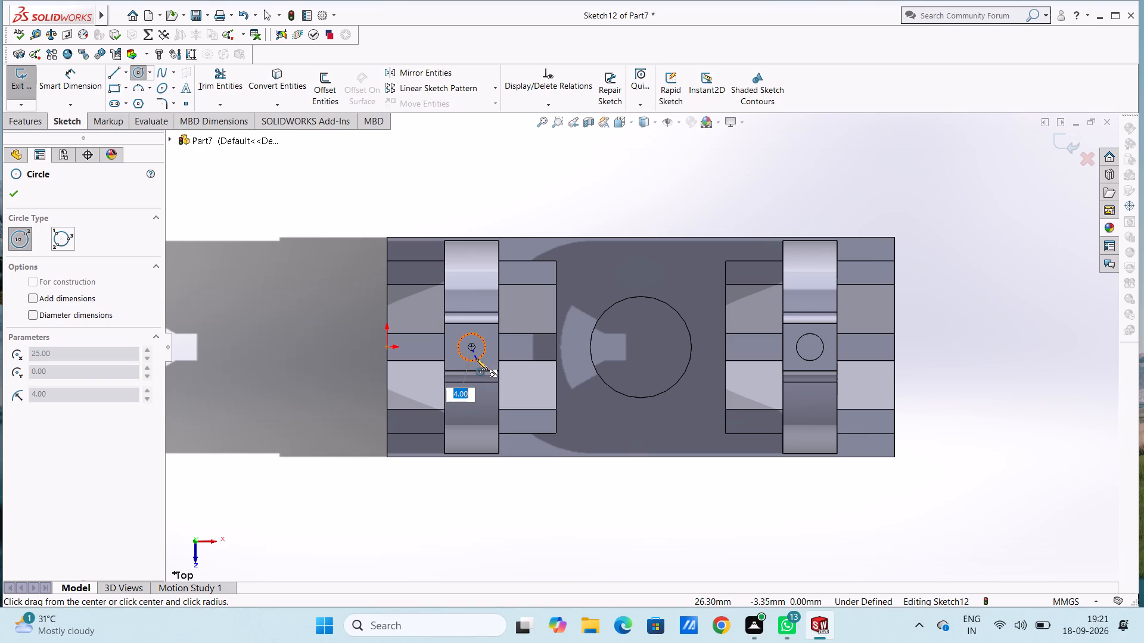
{"action": "left_click", "coordinate": [476, 358]}
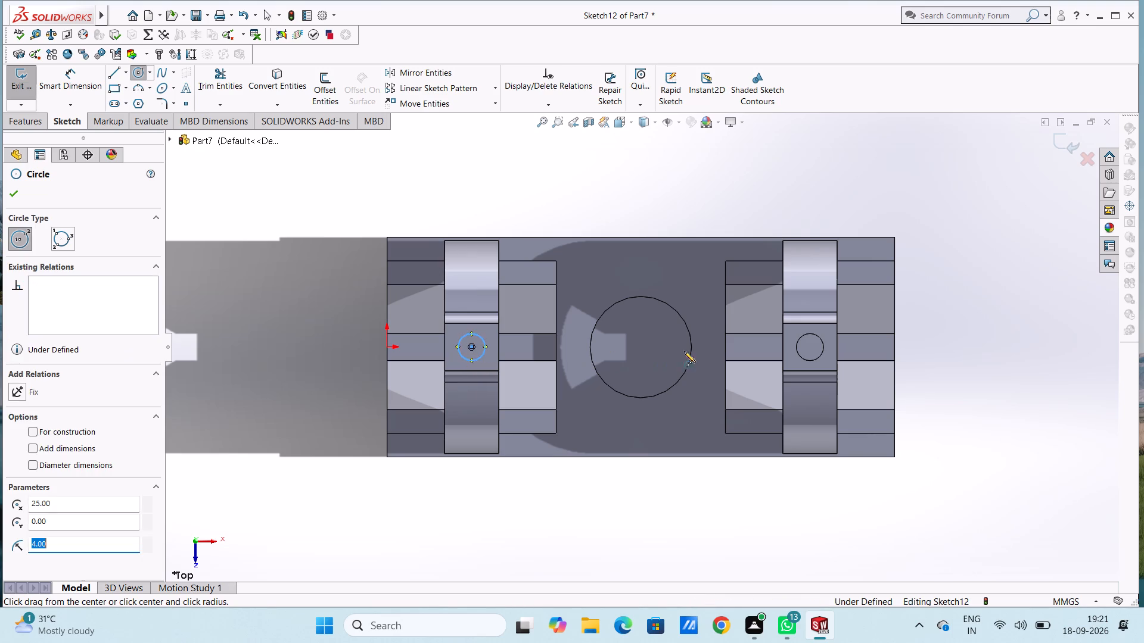
{"action": "left_click", "coordinate": [809, 346]}
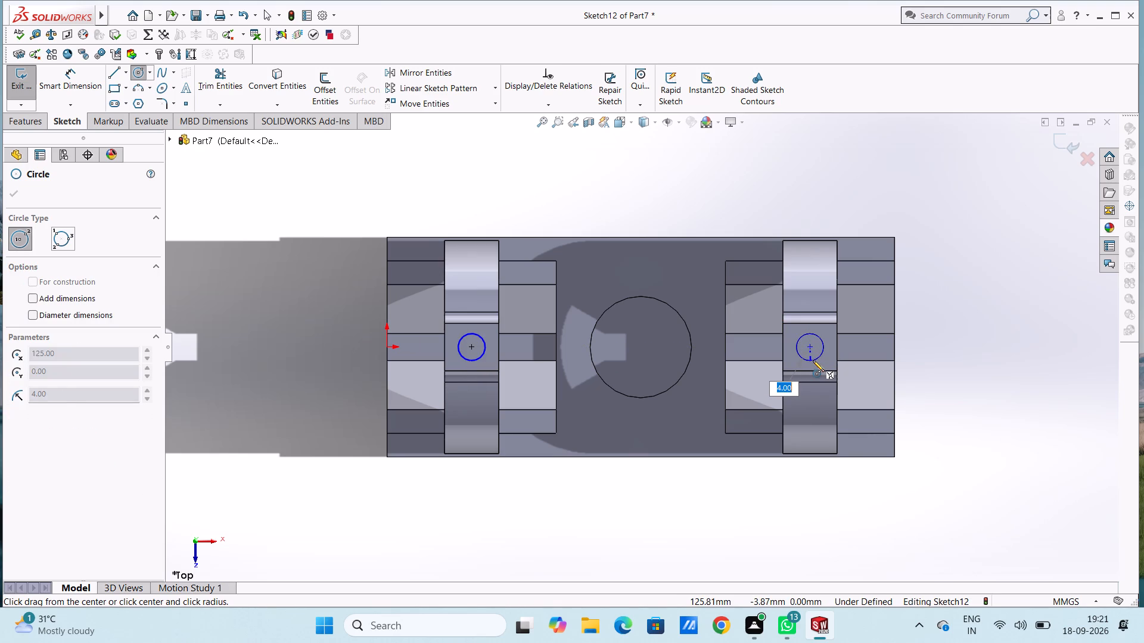
{"action": "left_click", "coordinate": [810, 360]}
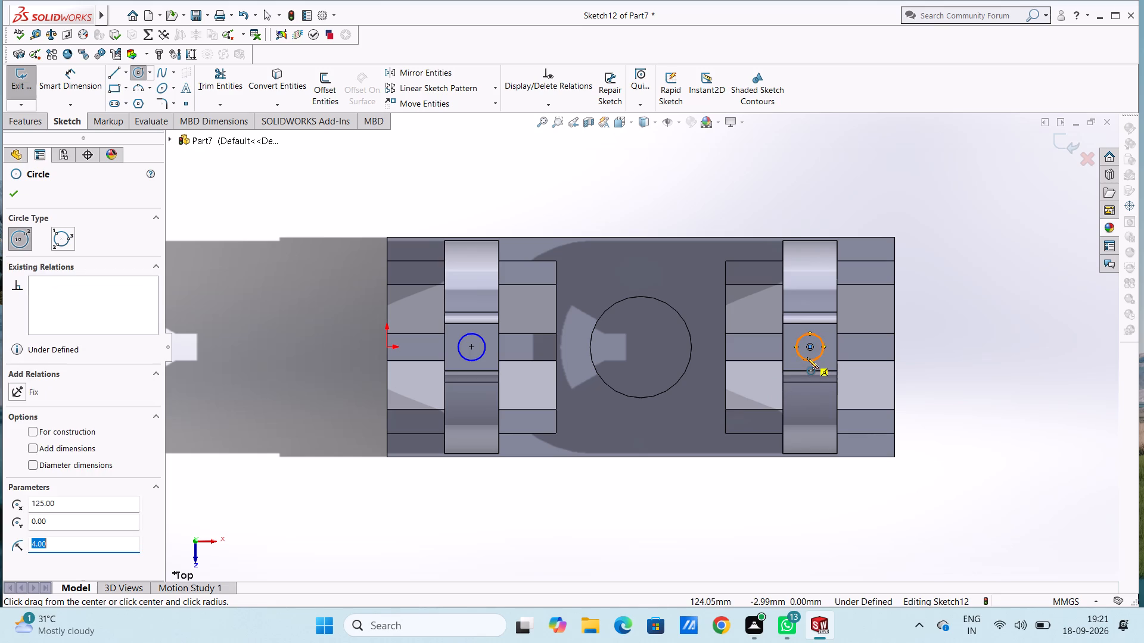
{"action": "key", "text": "Escape"}
{"action": "key", "text": "Escape"}
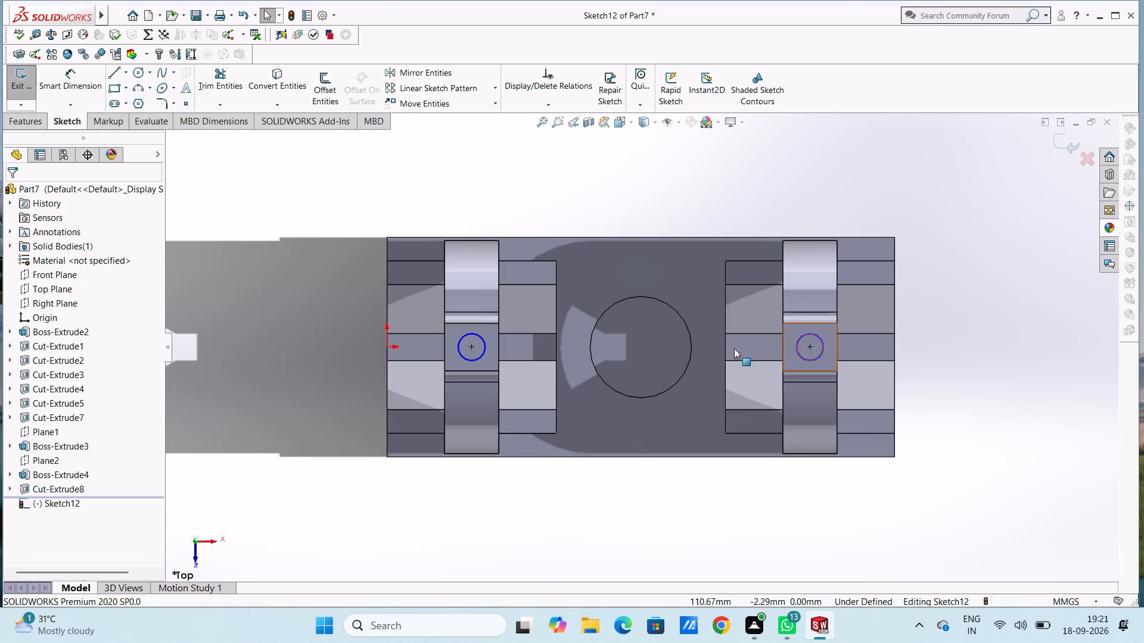
Dimension both new circles over the lug holes at 8 mm diameter with Smart Dimension.
{"action": "left_click", "coordinate": [69, 92]}
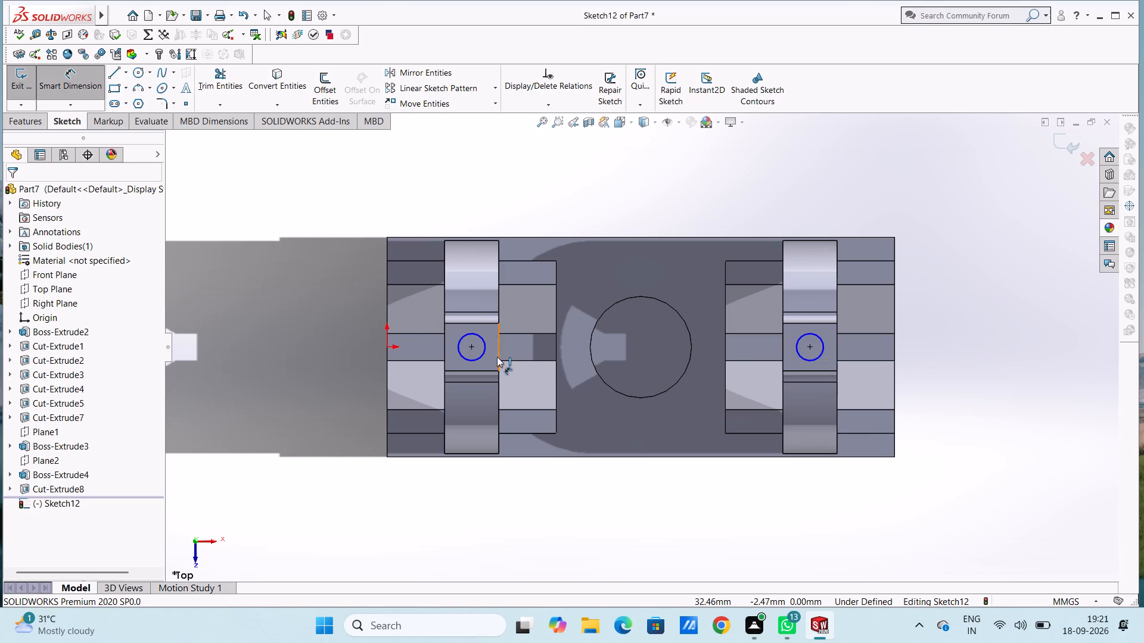
{"action": "left_click", "coordinate": [475, 360]}
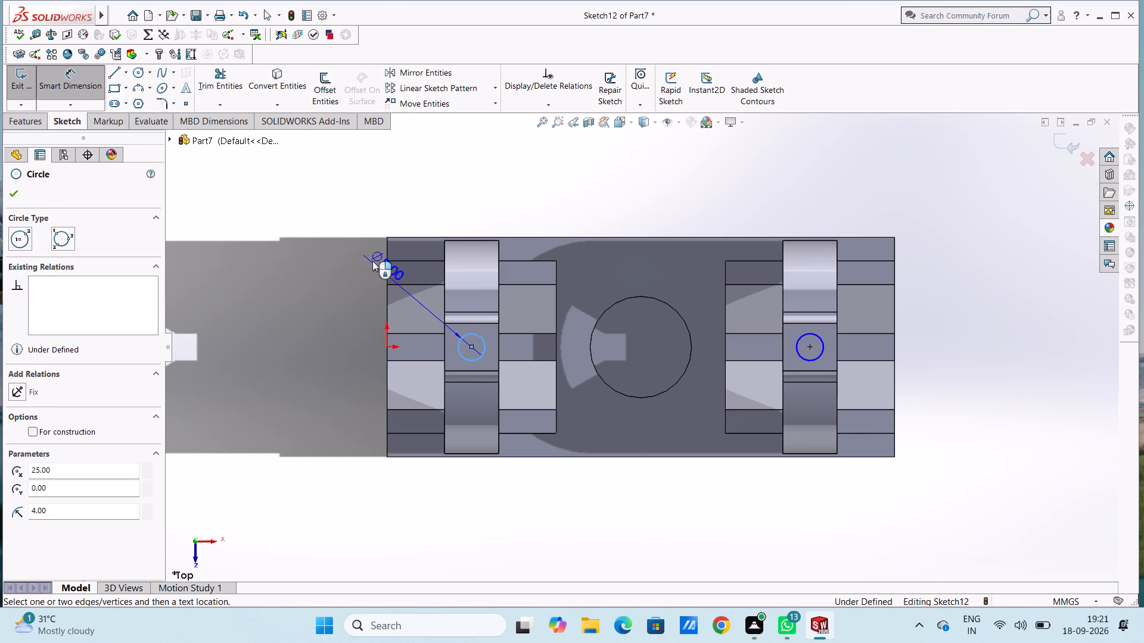
{"action": "left_click", "coordinate": [301, 208]}
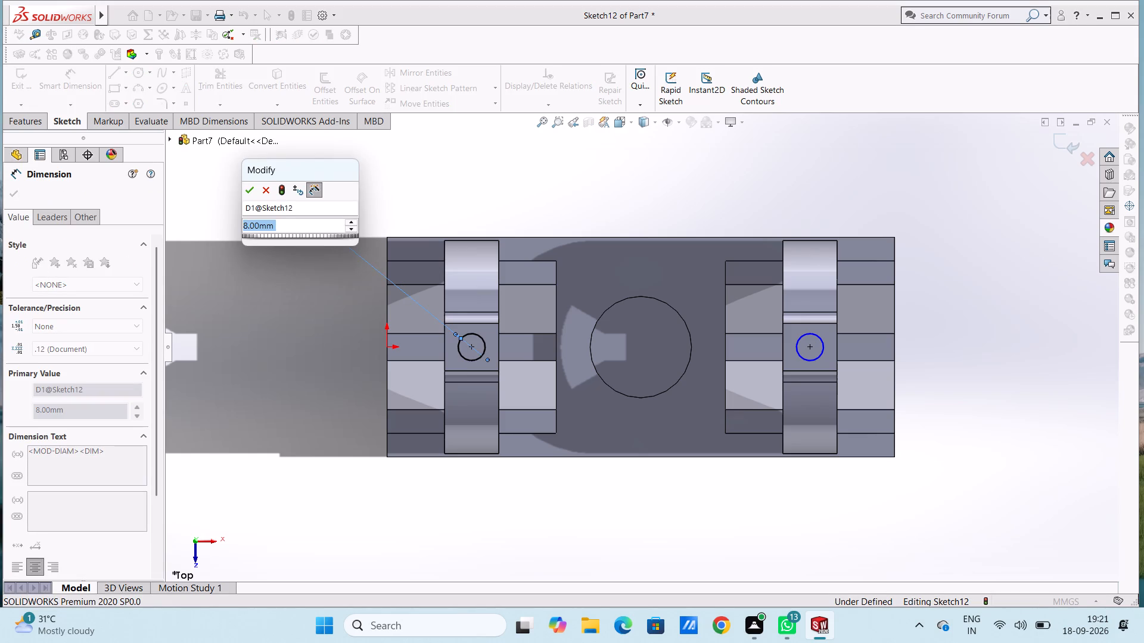
{"action": "left_click", "coordinate": [251, 191]}
{"action": "left_click", "coordinate": [290, 258]}
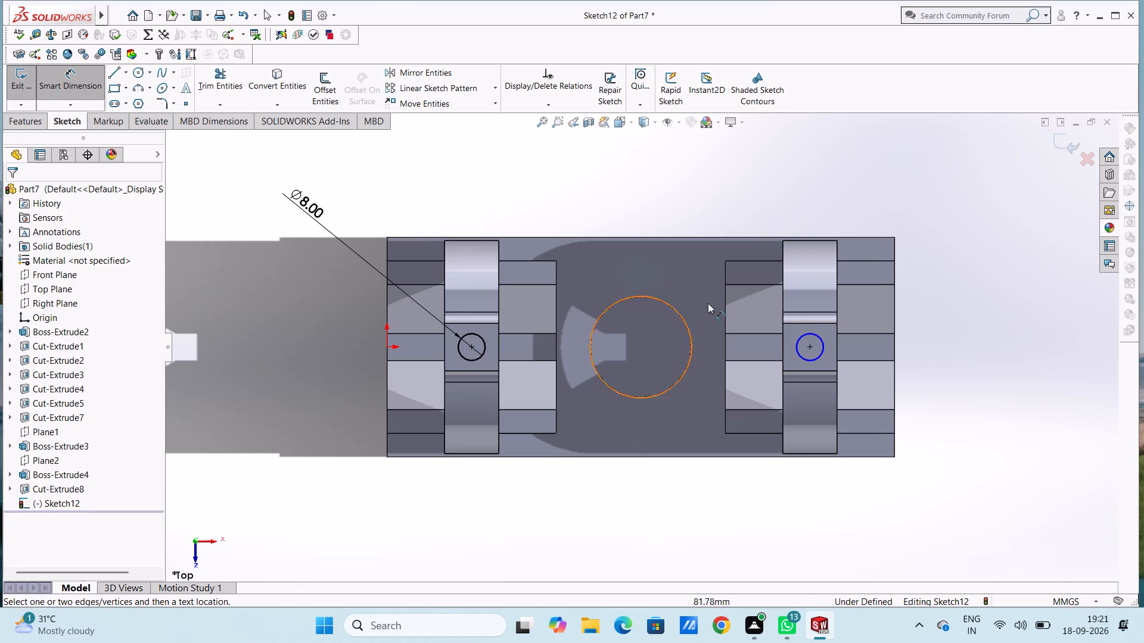
{"action": "left_click", "coordinate": [797, 341]}
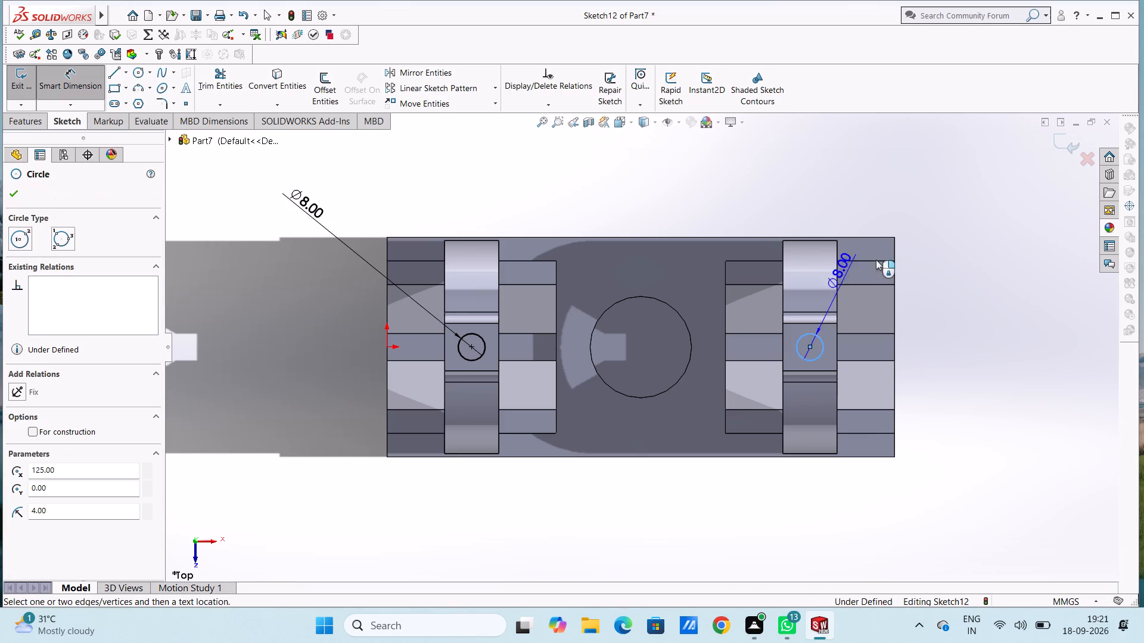
{"action": "left_click", "coordinate": [946, 217]}
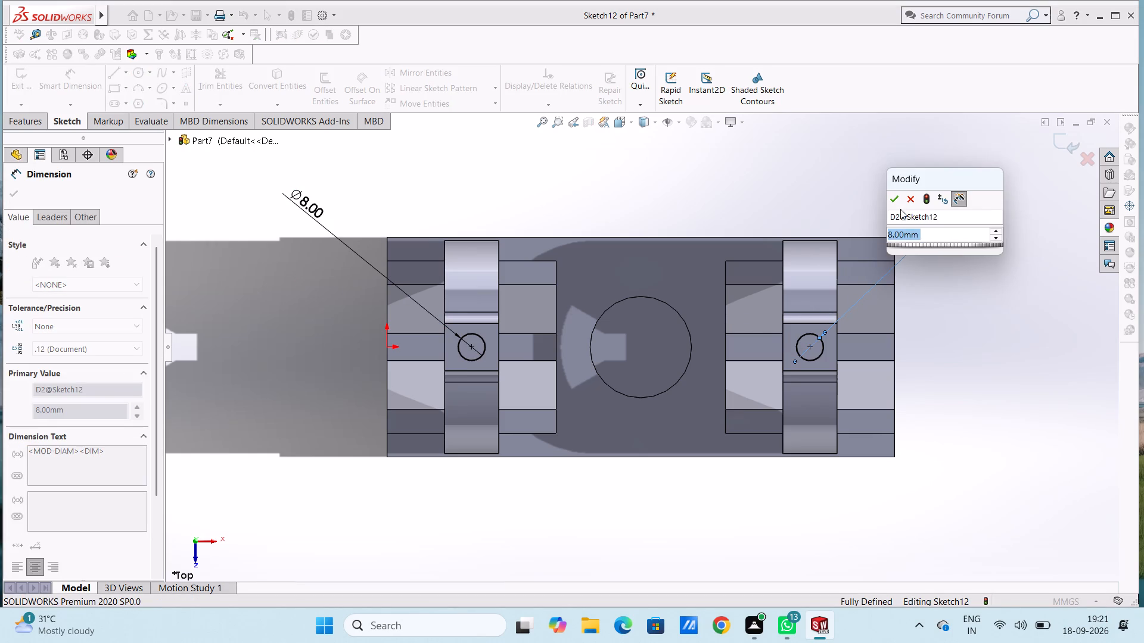
{"action": "left_click", "coordinate": [895, 201]}
{"action": "left_click", "coordinate": [837, 173]}
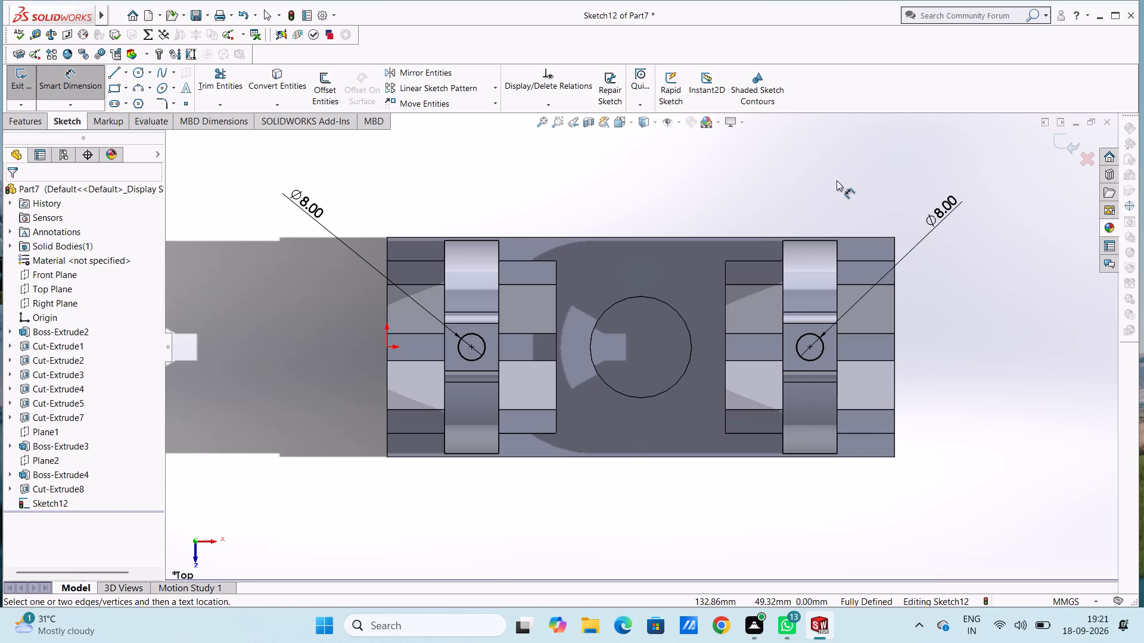
Boss-extrude both 8 mm lug circles as screws, blind 40 mm, reversed to run through the lugs into the clamps.
{"action": "key", "text": "Escape"}
{"action": "key", "text": "Escape"}
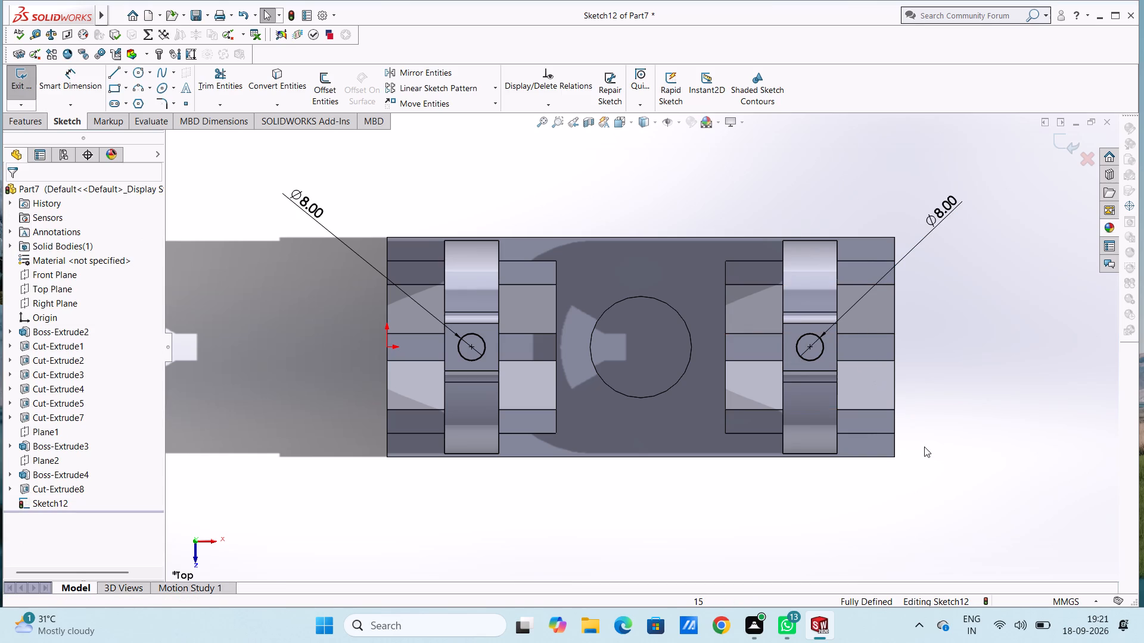
{"action": "middle_click_drag", "start_coordinate": [736, 506], "coordinate": [696, 477]}
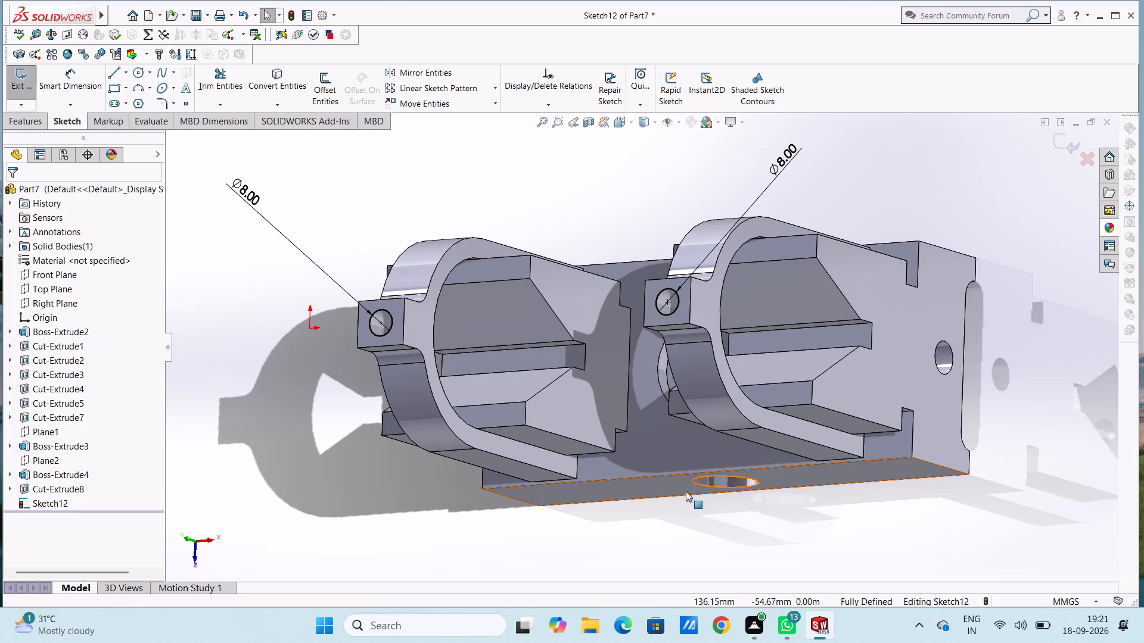
{"action": "left_click", "coordinate": [30, 122]}
{"action": "left_click", "coordinate": [35, 86]}
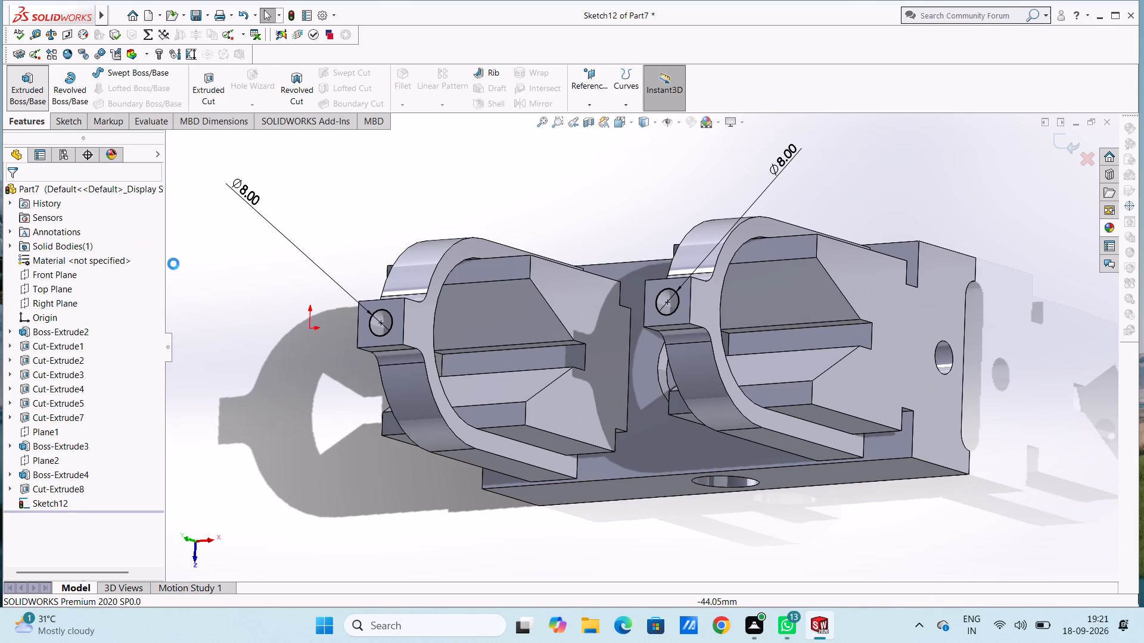
{"action": "middle_click_drag", "start_coordinate": [408, 501], "coordinate": [334, 463]}
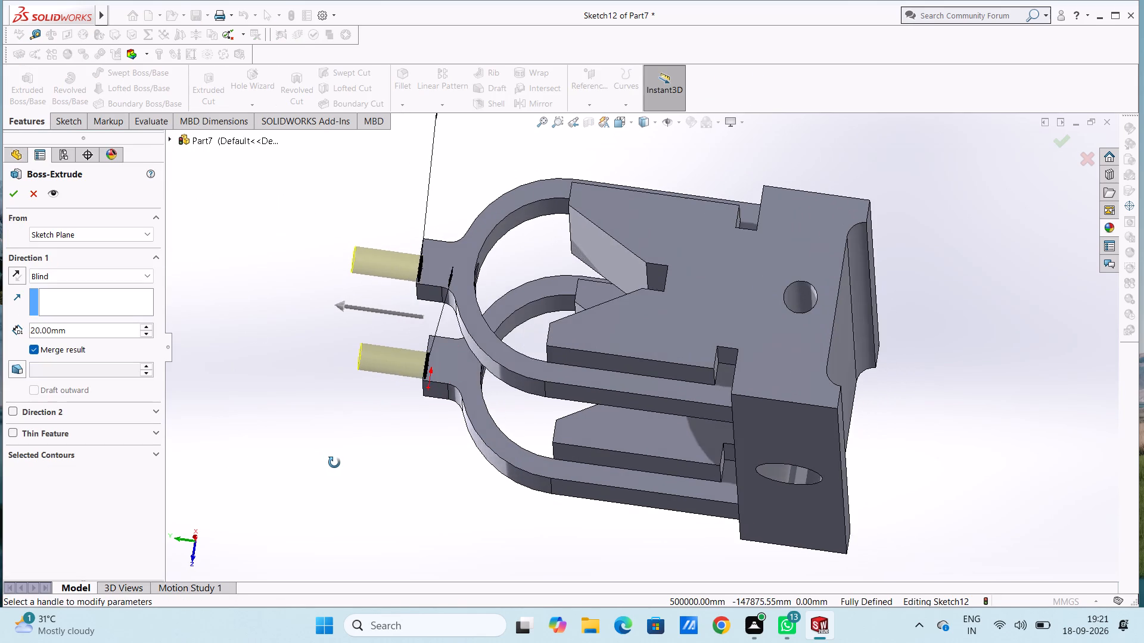
{"action": "middle_click_drag", "start_coordinate": [334, 463], "coordinate": [337, 466]}
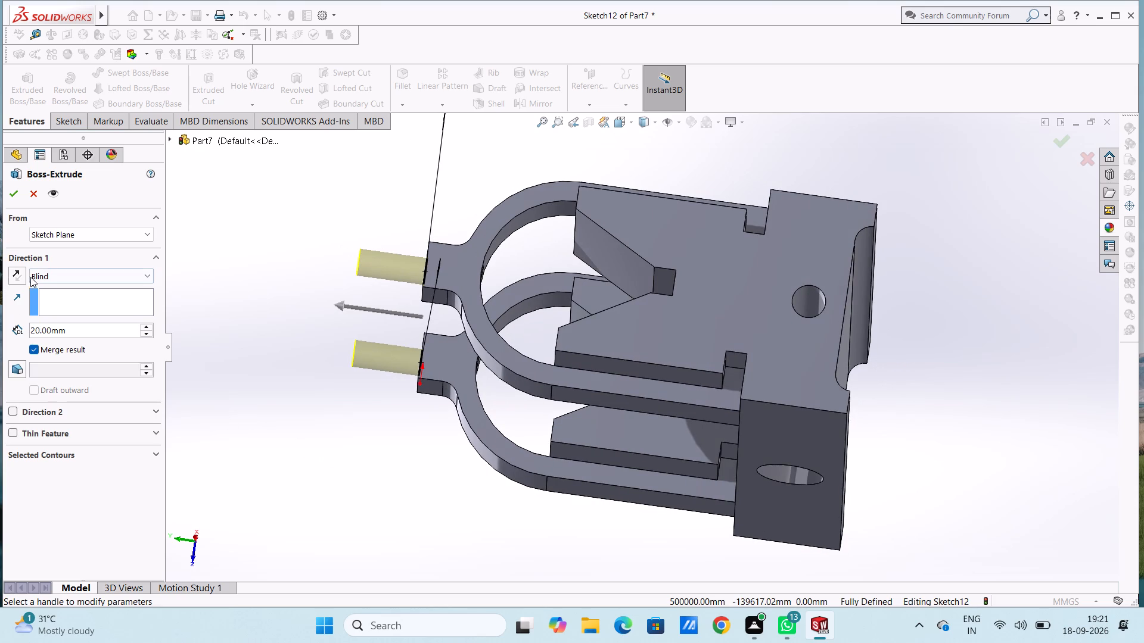
{"action": "left_click", "coordinate": [18, 270]}
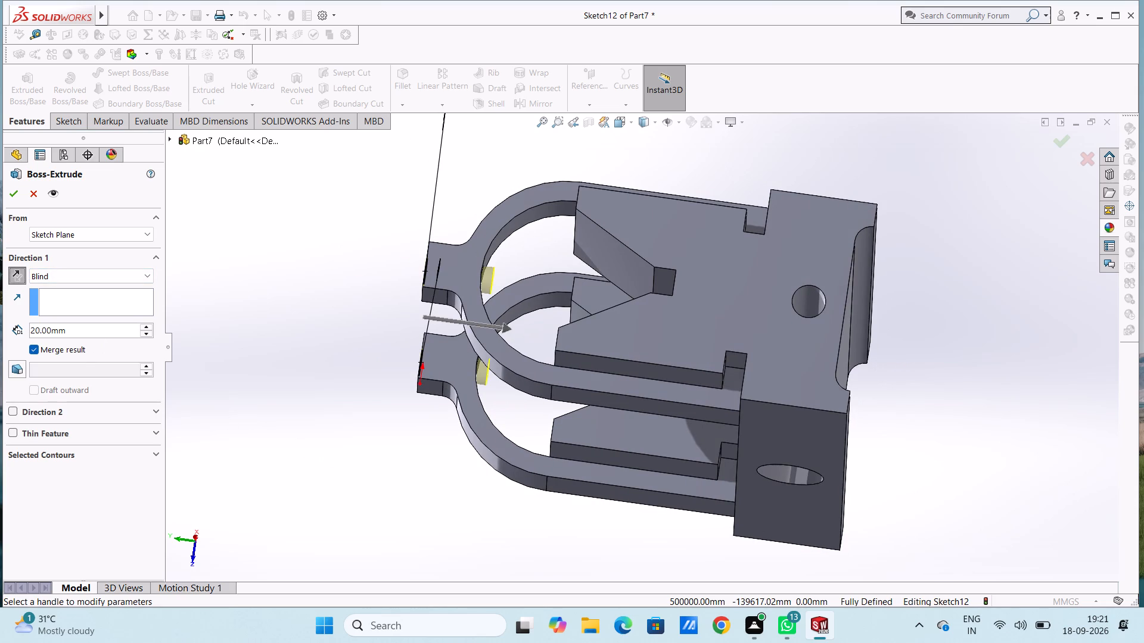
{"action": "double_click", "coordinate": [107, 330]}
{"action": "type", "text": "30"}
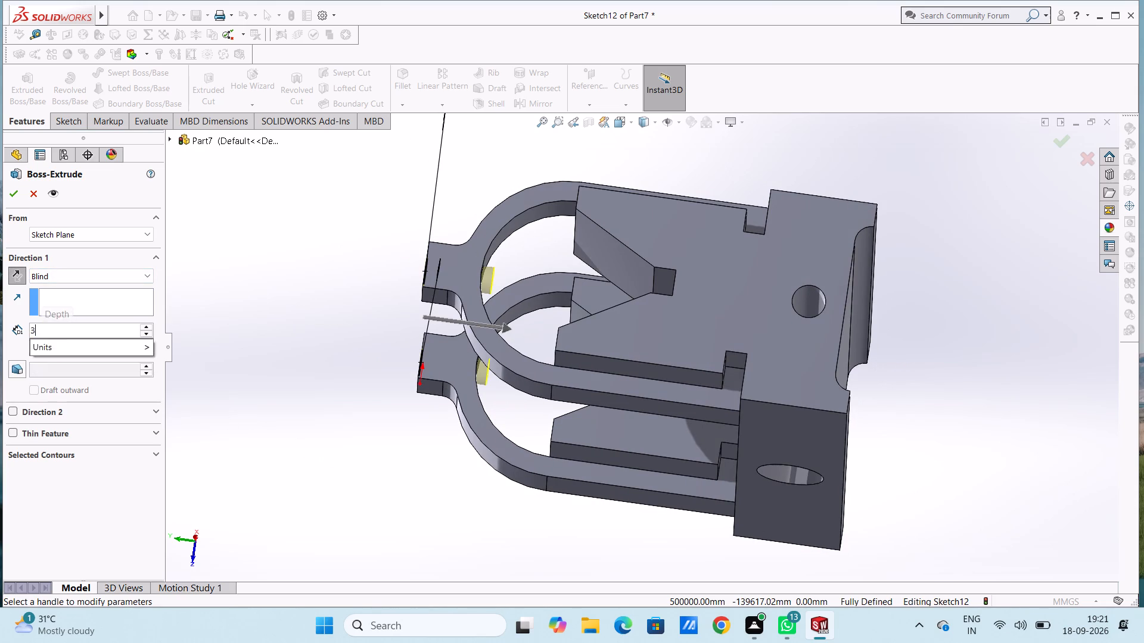
{"action": "key", "text": "Return"}
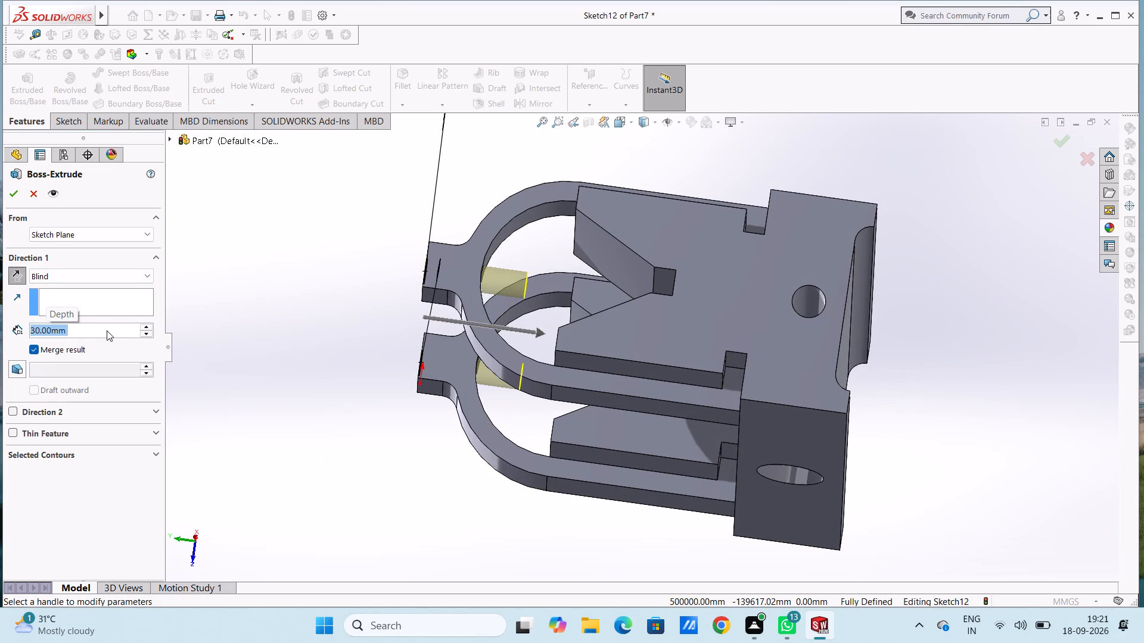
{"action": "type", "text": "40"}
{"action": "key", "text": "Return"}
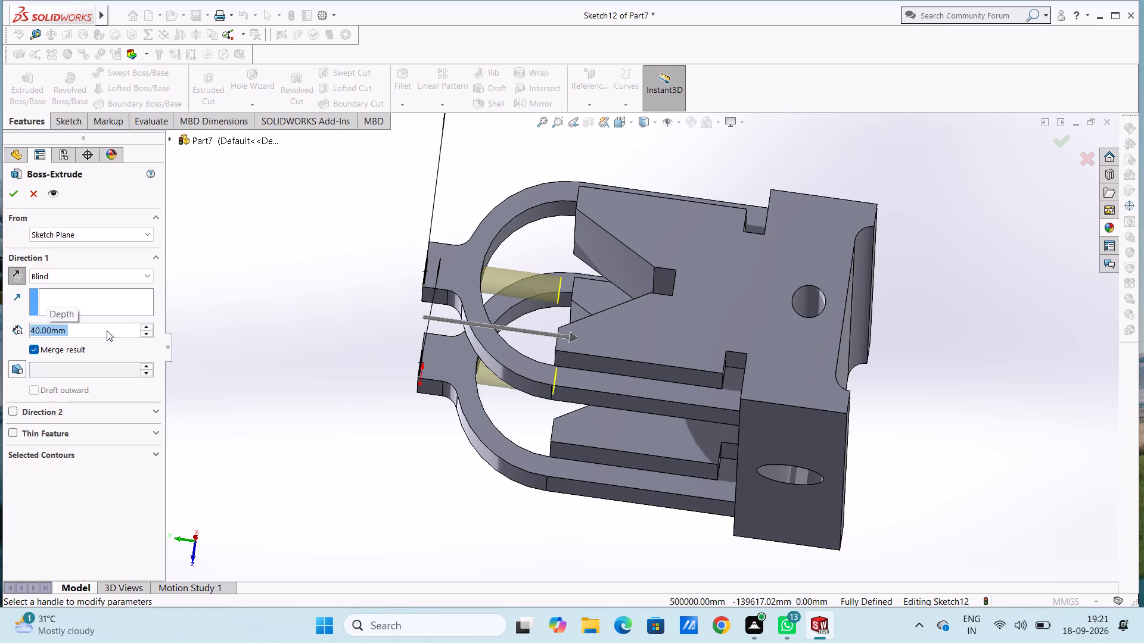
{"action": "left_click", "coordinate": [7, 196]}
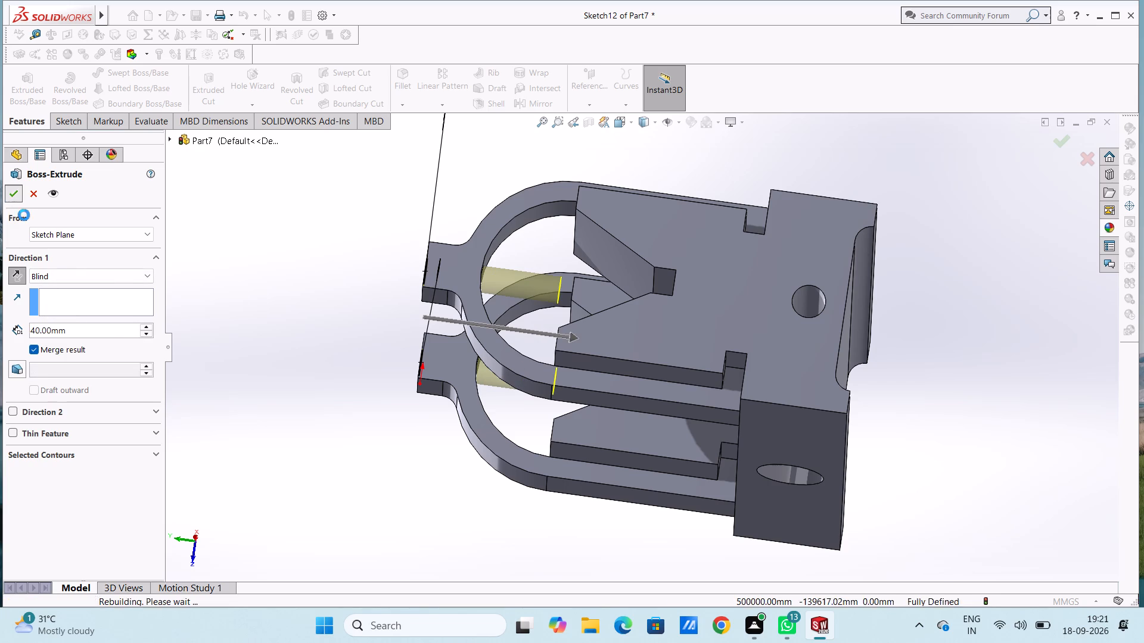
{"action": "left_click", "coordinate": [197, 282]}
Examine the extruded screws inside both clamps and their position relative to the V-grooves.
{"action": "middle_click_drag", "start_coordinate": [208, 273], "coordinate": [271, 301]}
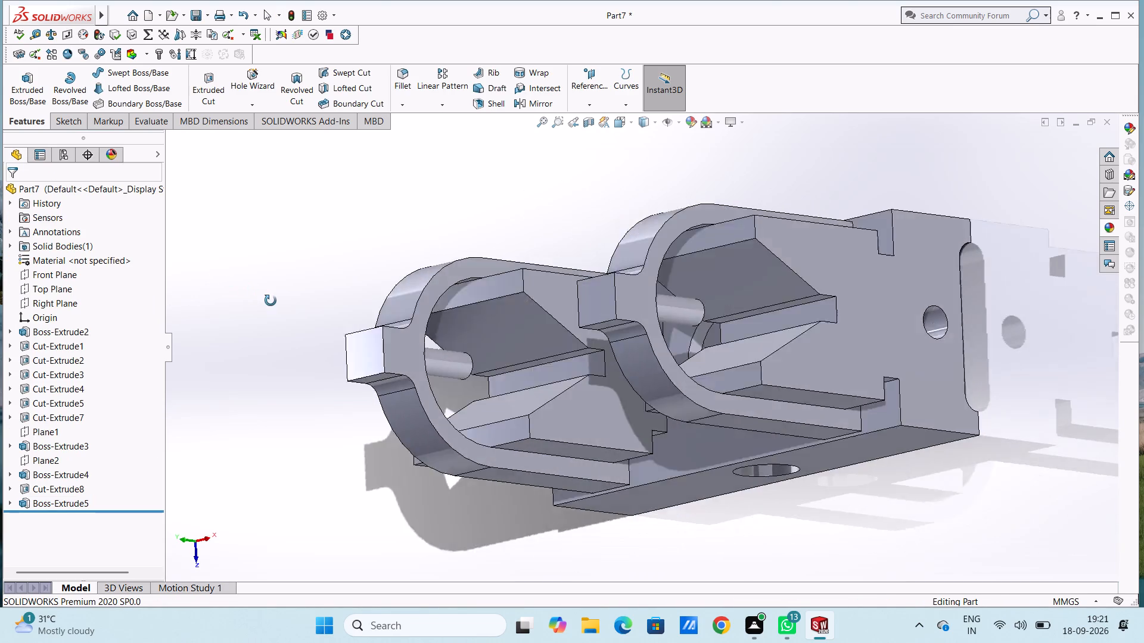
{"action": "middle_click_drag", "start_coordinate": [271, 301], "coordinate": [293, 310]}
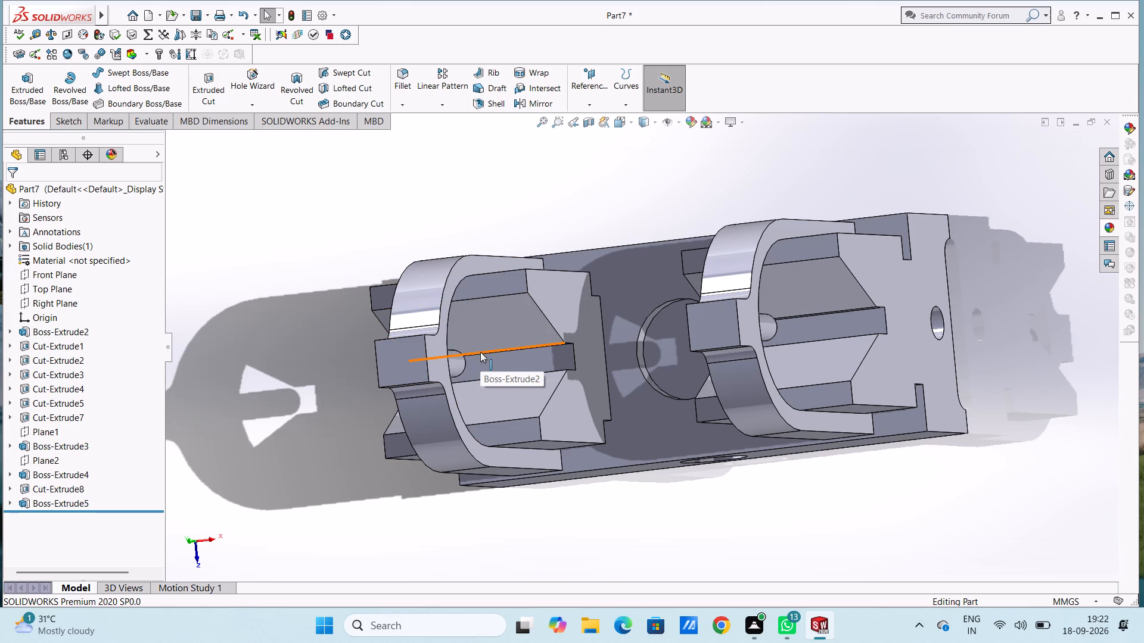
{"action": "middle_click_drag", "start_coordinate": [607, 210], "coordinate": [571, 217]}
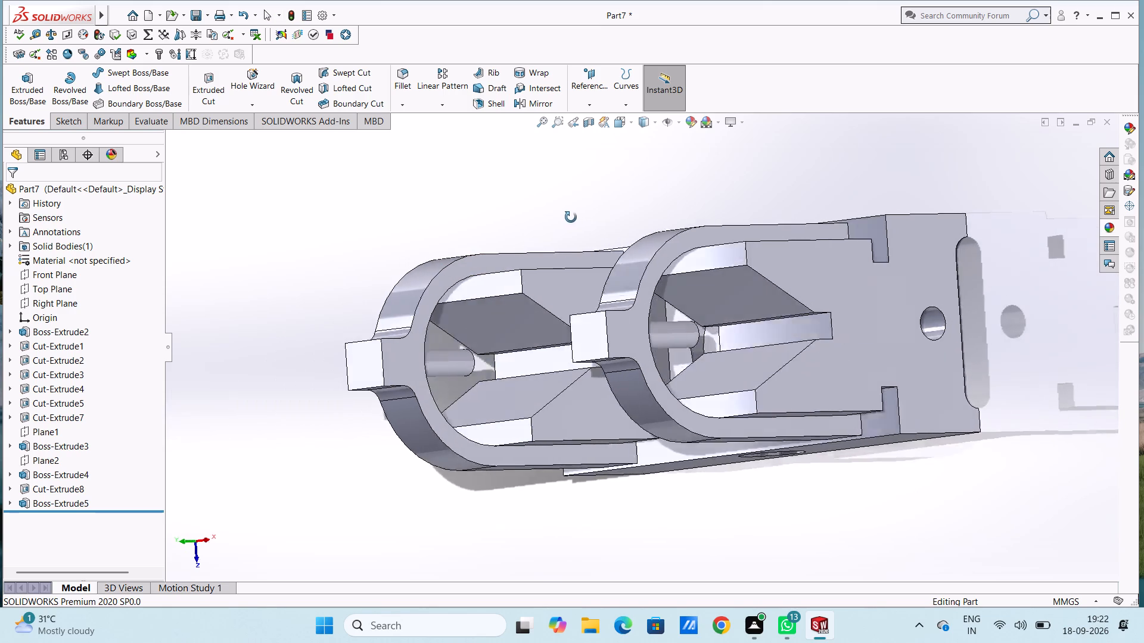
{"action": "middle_click_drag", "start_coordinate": [571, 217], "coordinate": [534, 230]}
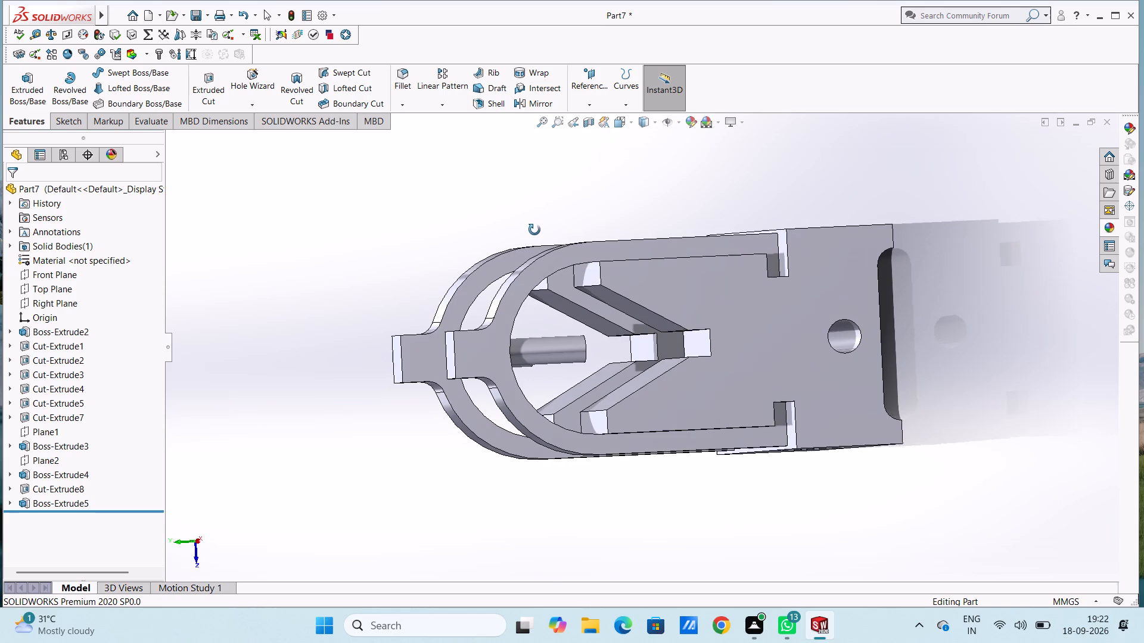
{"action": "middle_click_drag", "start_coordinate": [534, 230], "coordinate": [577, 246]}
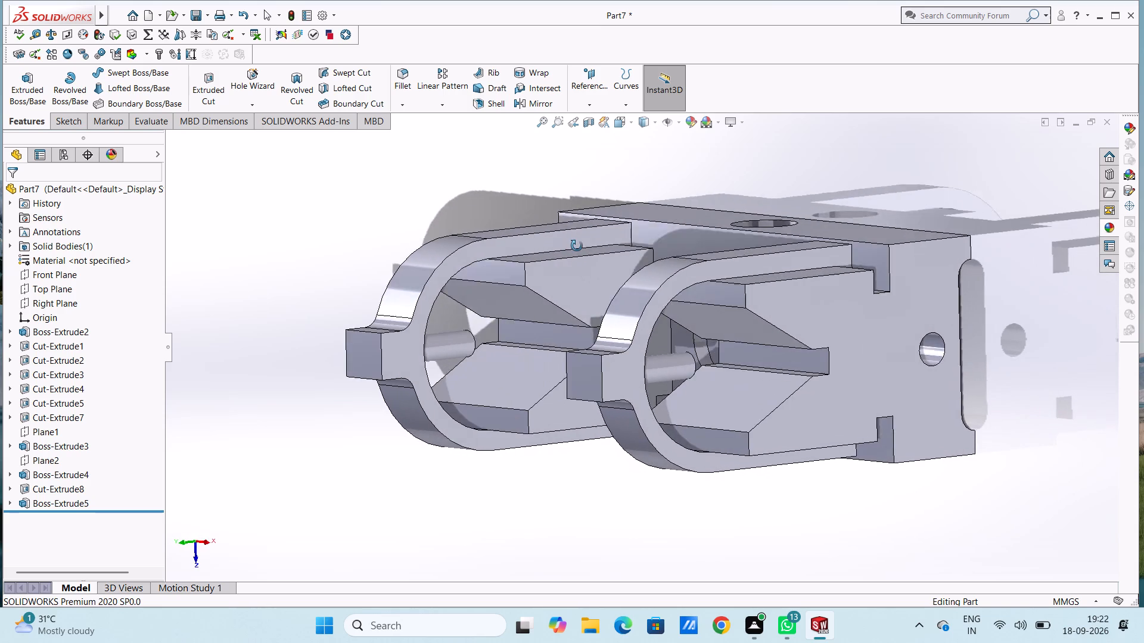
{"action": "middle_click_drag", "start_coordinate": [577, 246], "coordinate": [524, 230]}
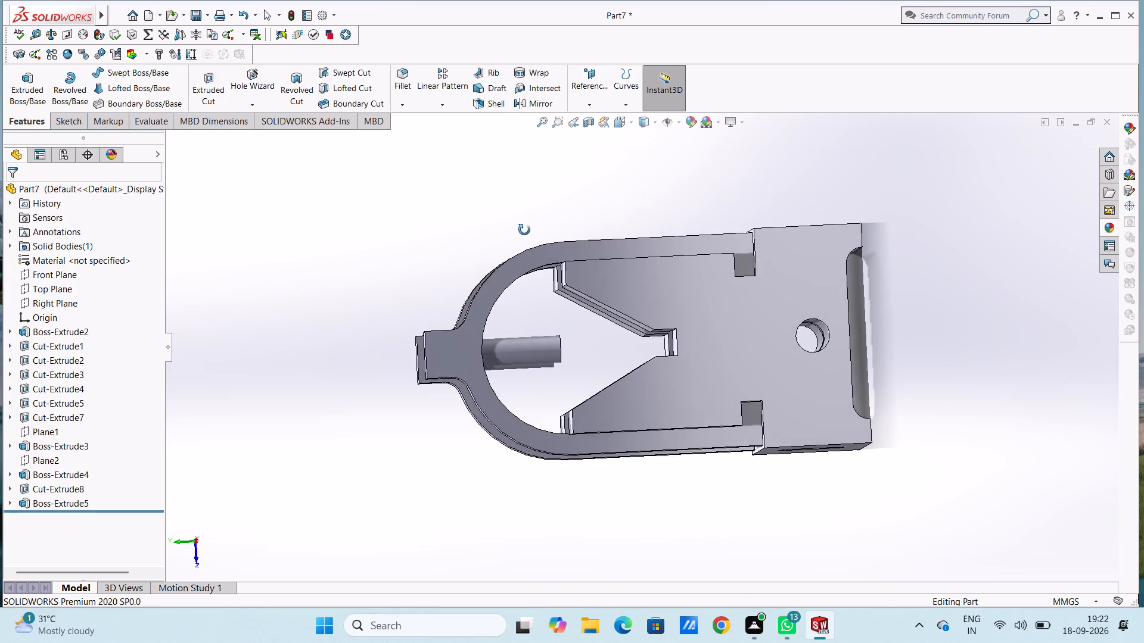
{"action": "middle_click_drag", "start_coordinate": [524, 230], "coordinate": [503, 235]}
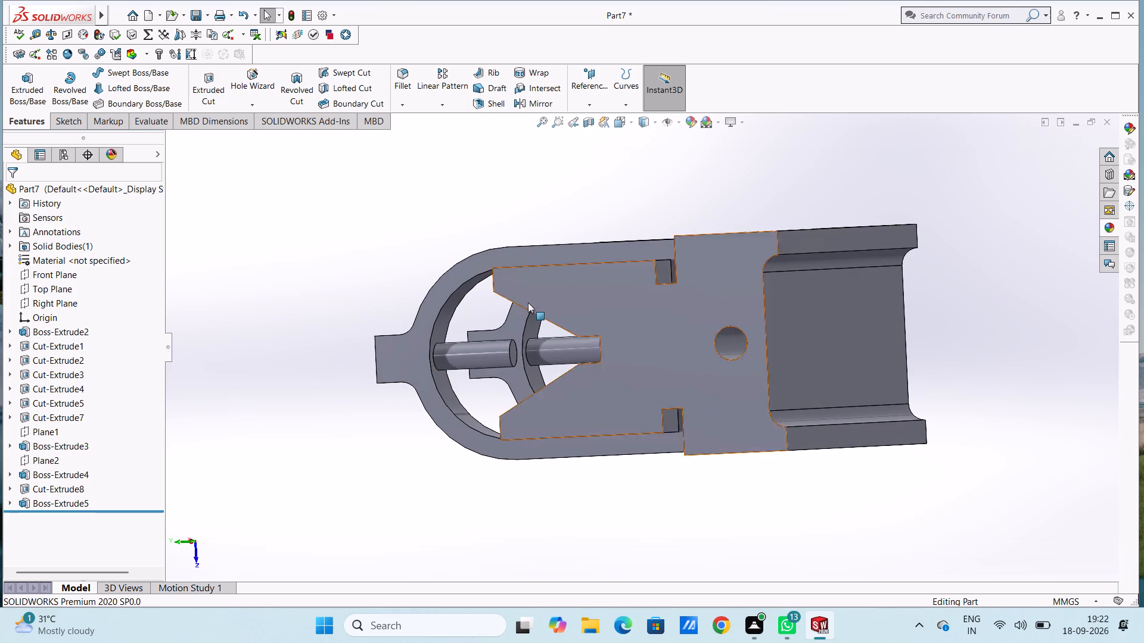
{"action": "scroll", "coordinate": [529, 304], "scroll_direction": "down", "scroll_amount": 5}
{"action": "middle_click_drag", "start_coordinate": [459, 330], "coordinate": [445, 325]}
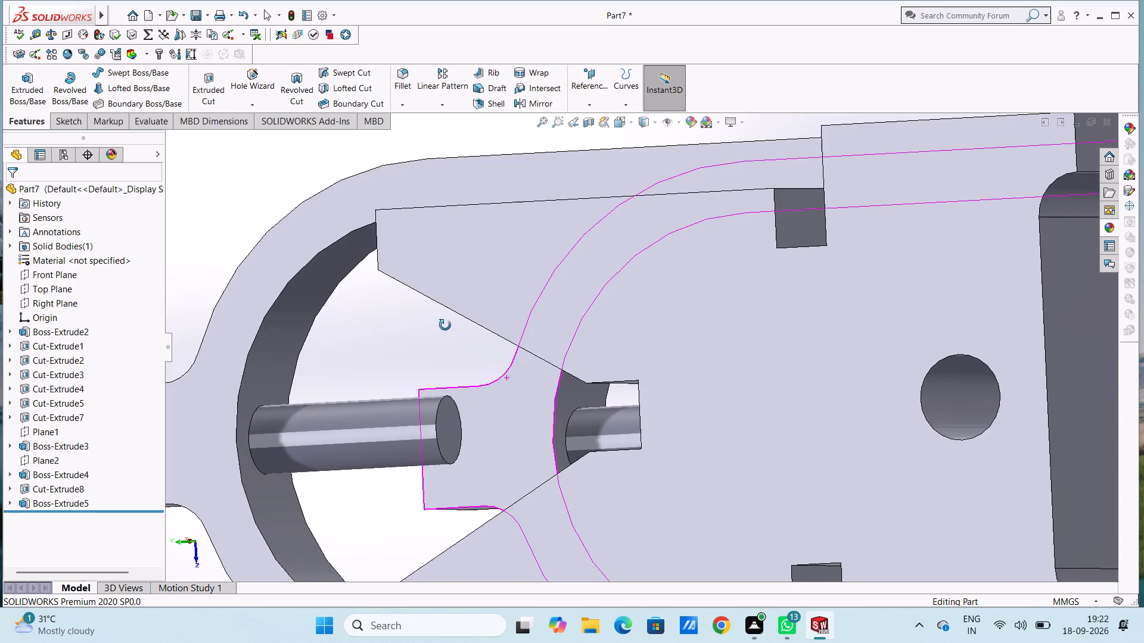
{"action": "middle_click_drag", "start_coordinate": [445, 325], "coordinate": [444, 325]}
{"action": "scroll", "coordinate": [421, 341], "scroll_direction": "up", "scroll_amount": 4}
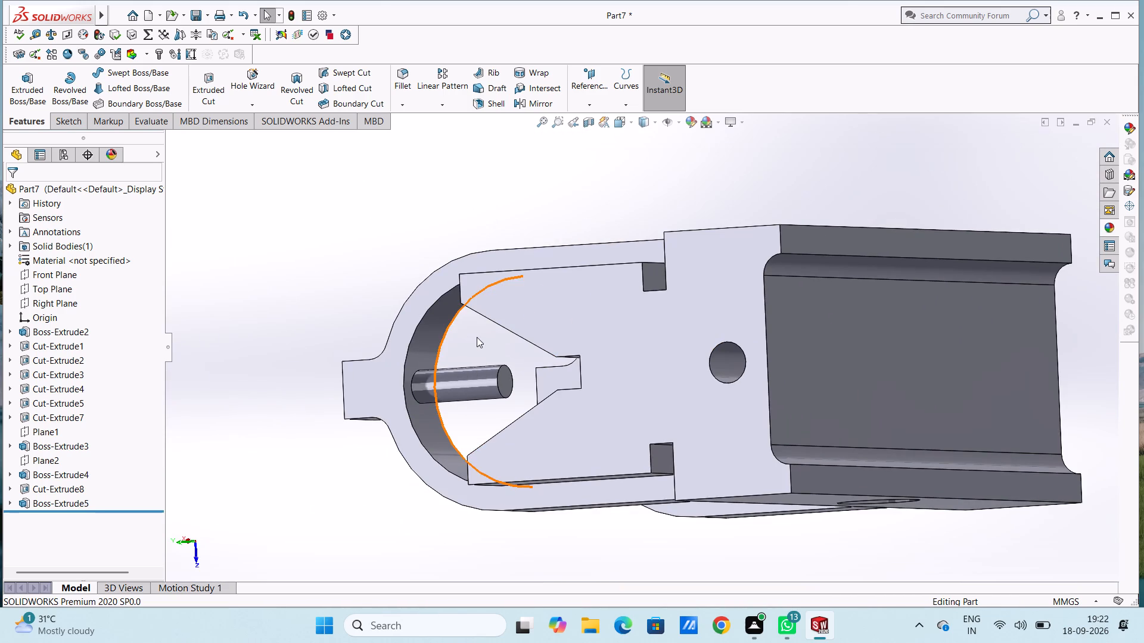
{"action": "middle_click_drag", "start_coordinate": [483, 339], "coordinate": [488, 328]}
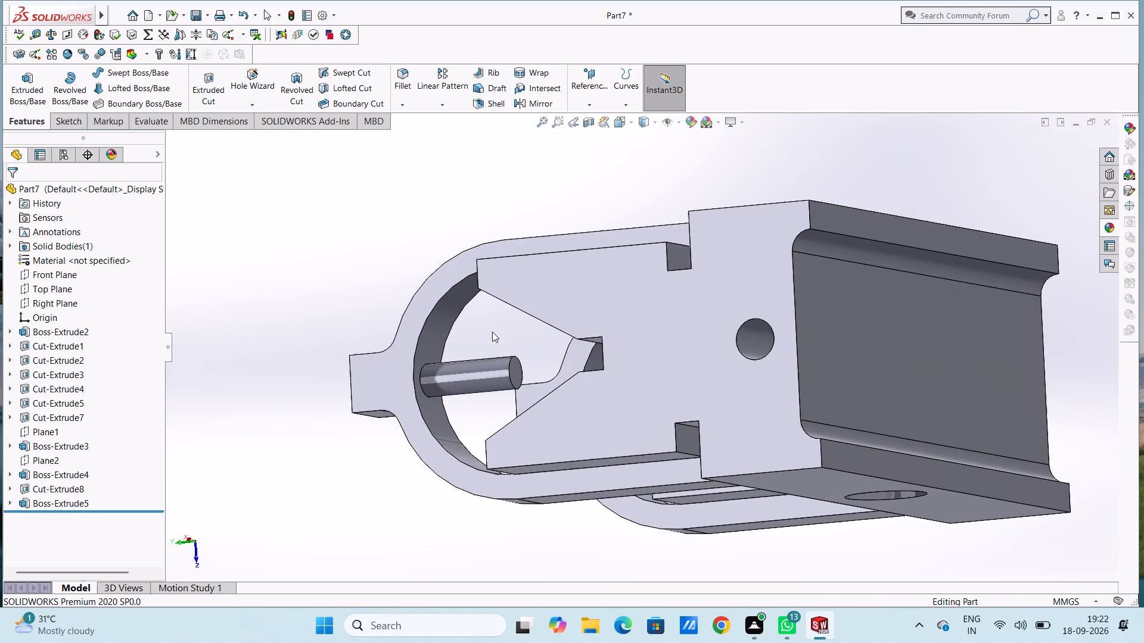
Start a sketch on the inner end face of the second clamp's screw and draw a concentric circle of 3 mm radius.
{"action": "scroll", "coordinate": [528, 348], "scroll_direction": "down", "scroll_amount": 6}
{"action": "scroll", "coordinate": [526, 352], "scroll_direction": "up", "scroll_amount": 1}
{"action": "scroll", "coordinate": [602, 392], "scroll_direction": "down", "scroll_amount": 3}
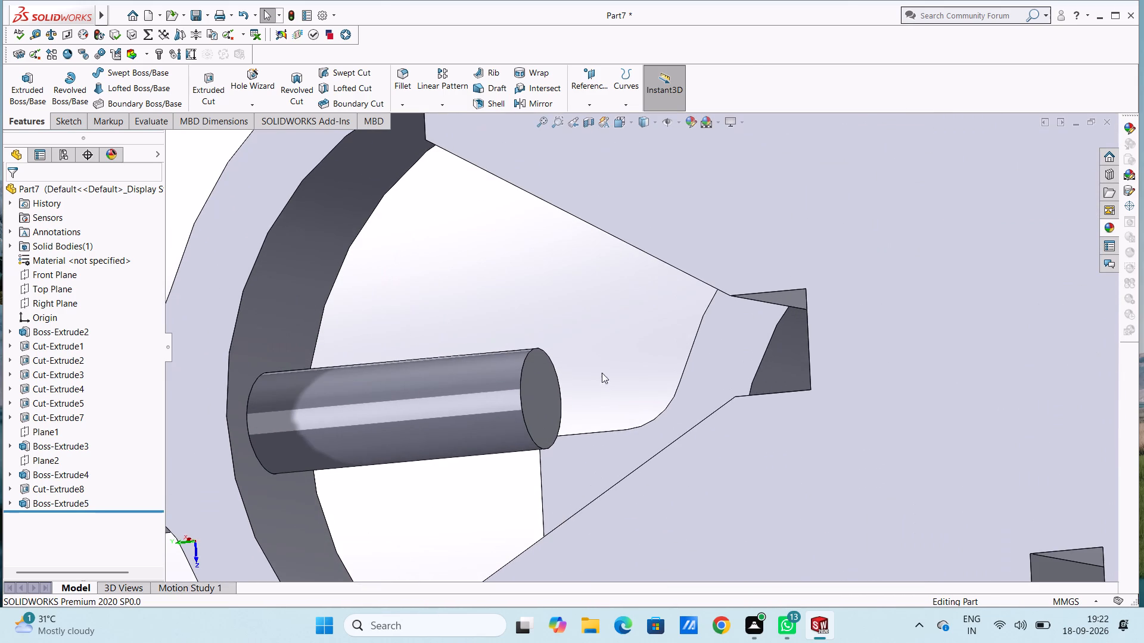
{"action": "middle_click_drag", "start_coordinate": [603, 324], "coordinate": [603, 341]}
{"action": "scroll", "coordinate": [573, 424], "scroll_direction": "up", "scroll_amount": 3}
{"action": "middle_click_drag", "start_coordinate": [568, 380], "coordinate": [553, 361]}
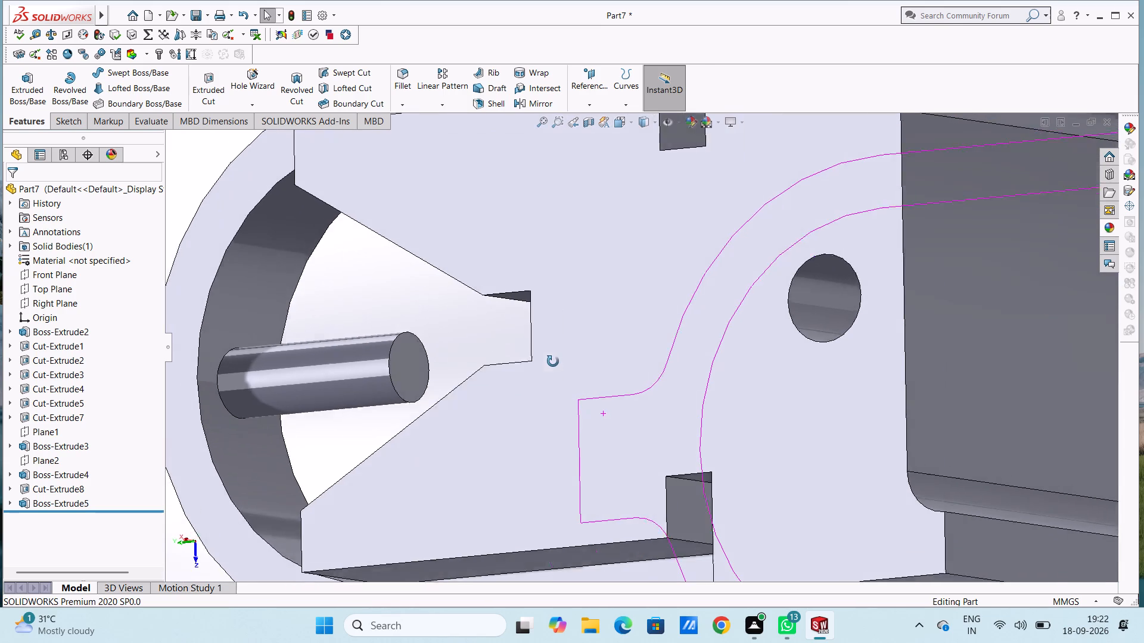
{"action": "middle_click_drag", "start_coordinate": [553, 361], "coordinate": [554, 361]}
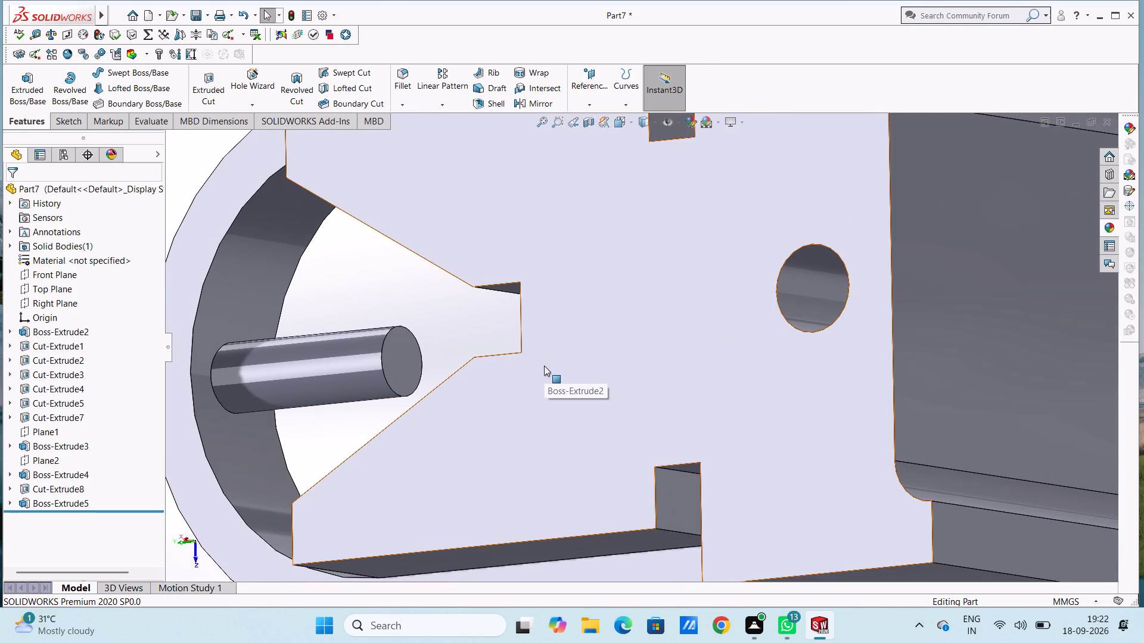
{"action": "left_click", "coordinate": [399, 357]}
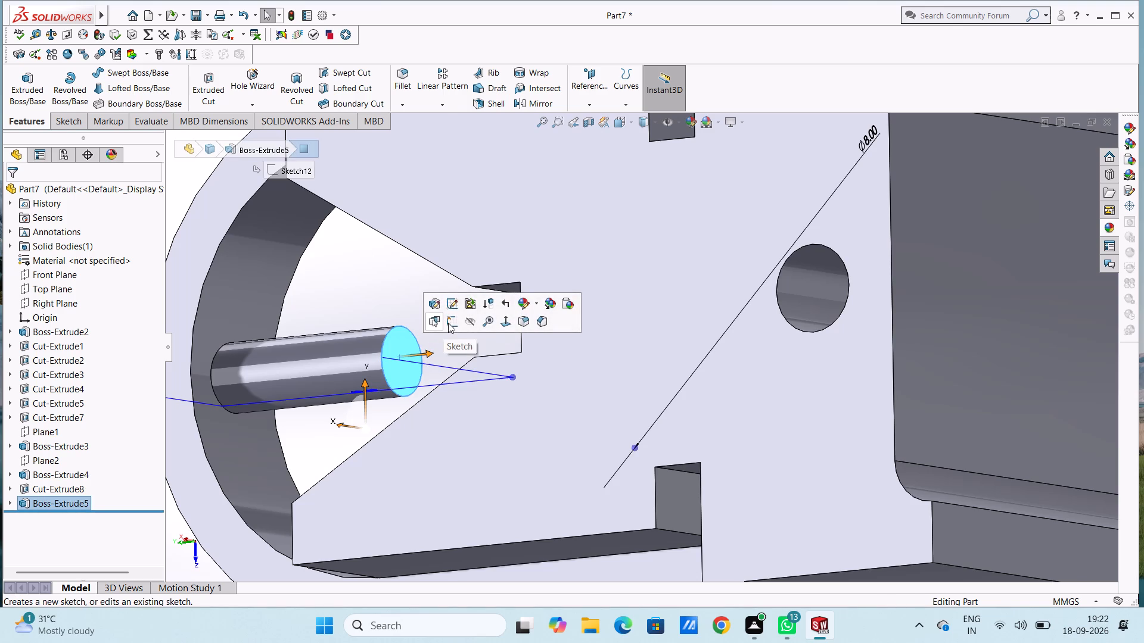
{"action": "left_click", "coordinate": [450, 323]}
{"action": "left_click", "coordinate": [414, 304]}
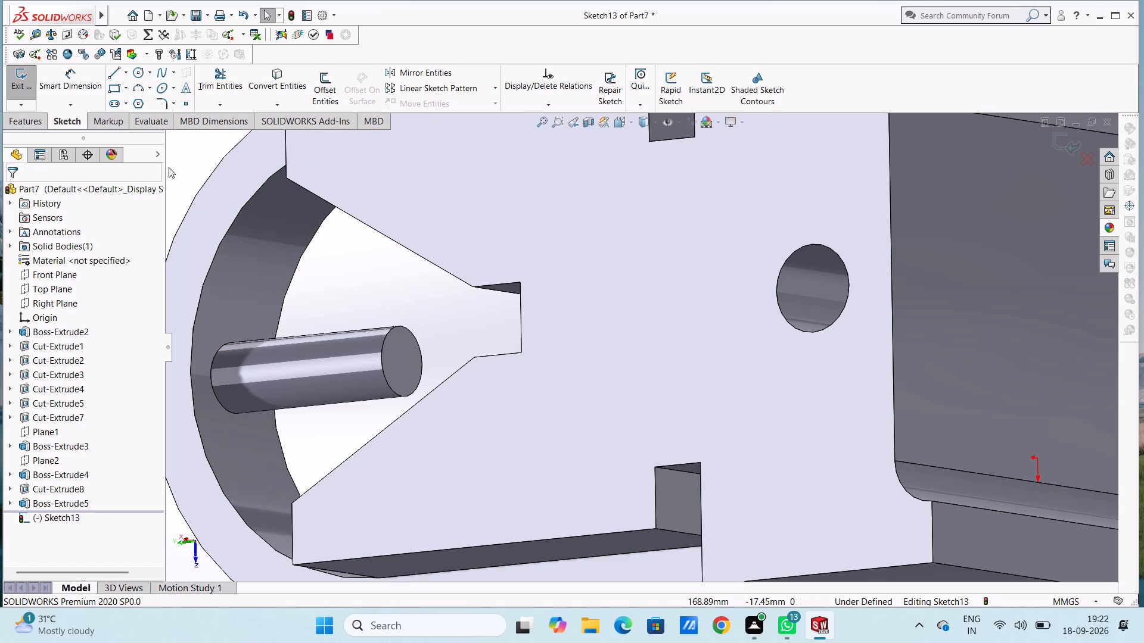
{"action": "left_click", "coordinate": [135, 74]}
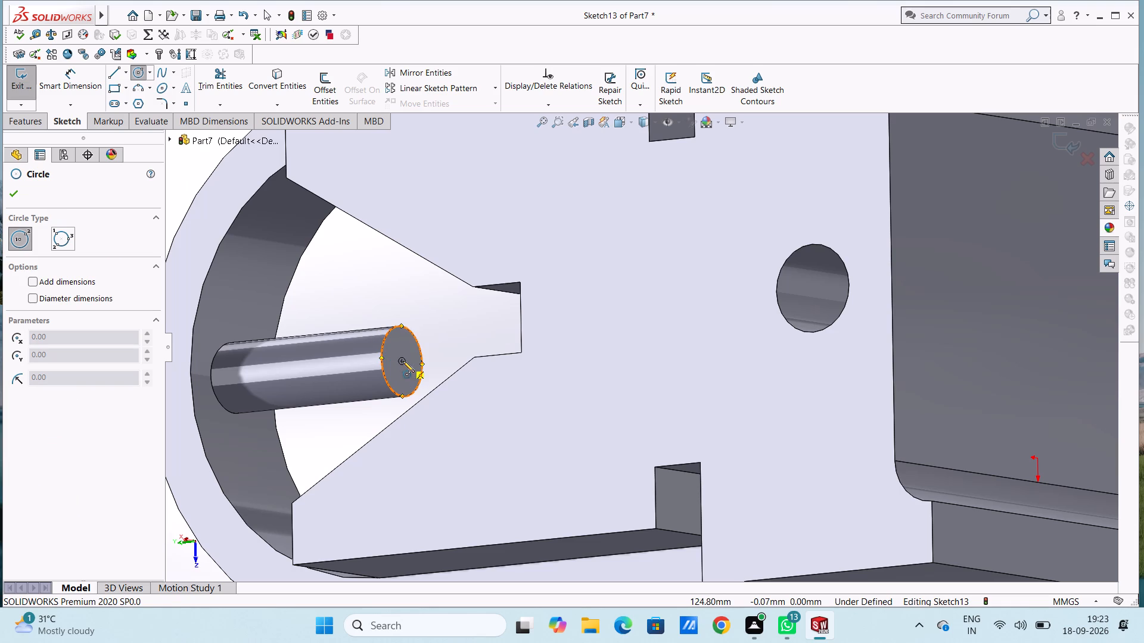
{"action": "left_click", "coordinate": [403, 360]}
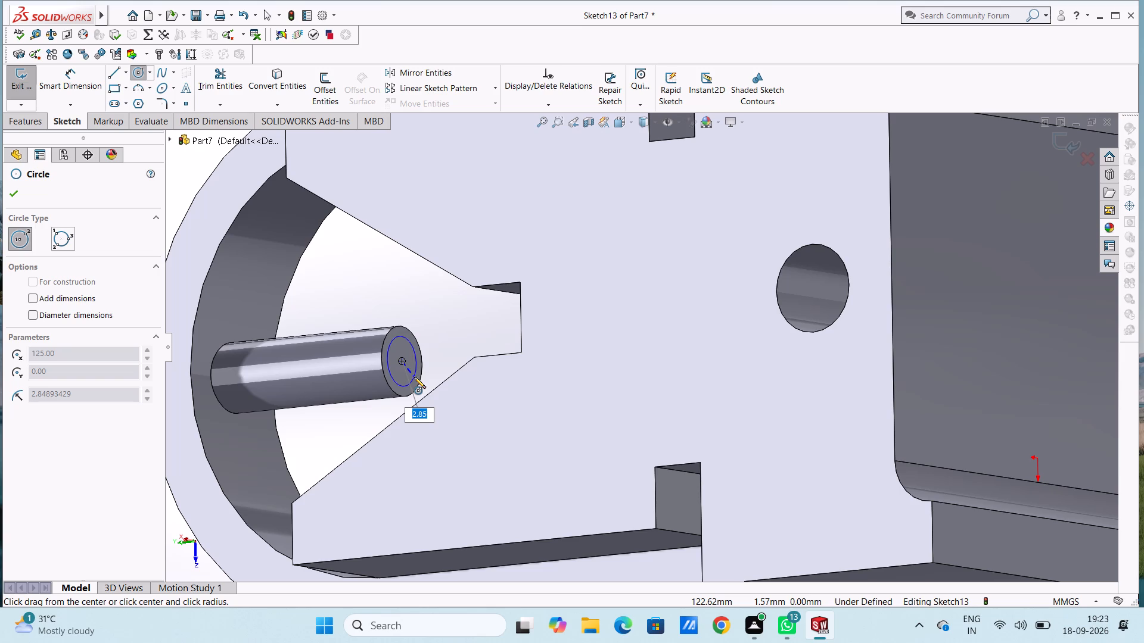
{"action": "key", "text": "3"}
{"action": "key", "text": "Return"}
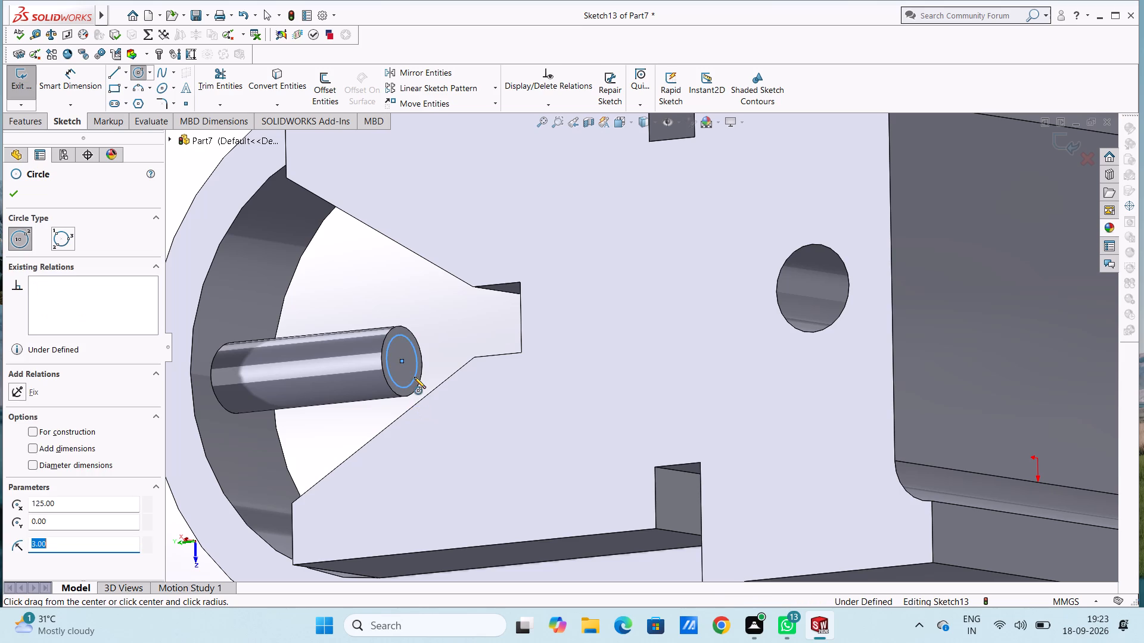
Dimension the circle on the second clamp's screw end at 6 mm diameter with Smart Dimension.
{"action": "left_click", "coordinate": [78, 82]}
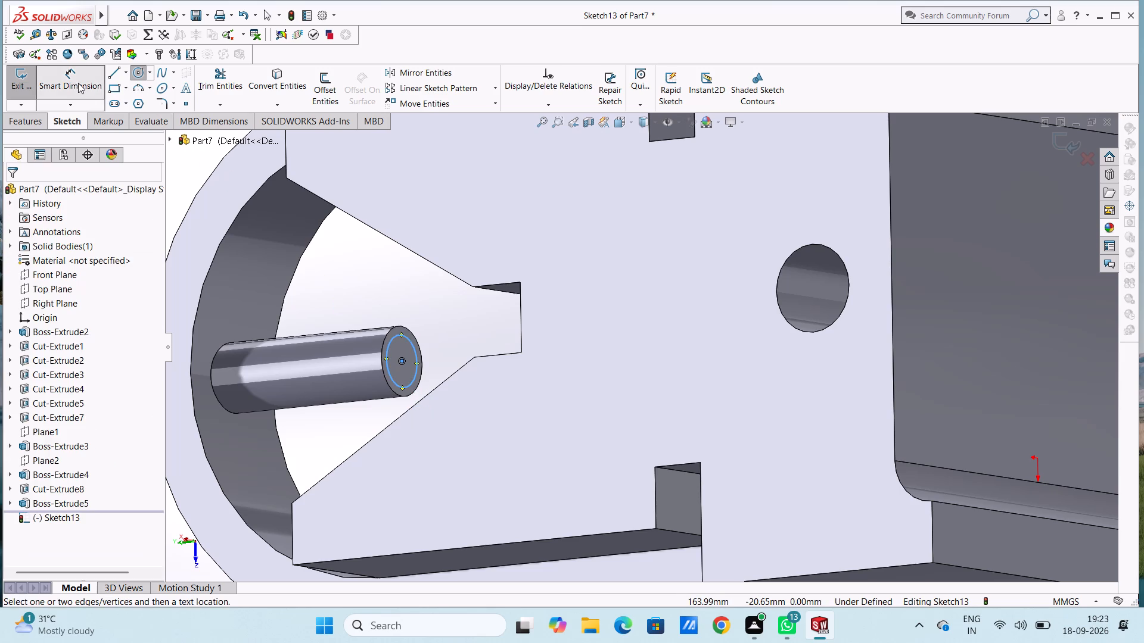
{"action": "left_click", "coordinate": [393, 383]}
{"action": "left_click", "coordinate": [322, 415]}
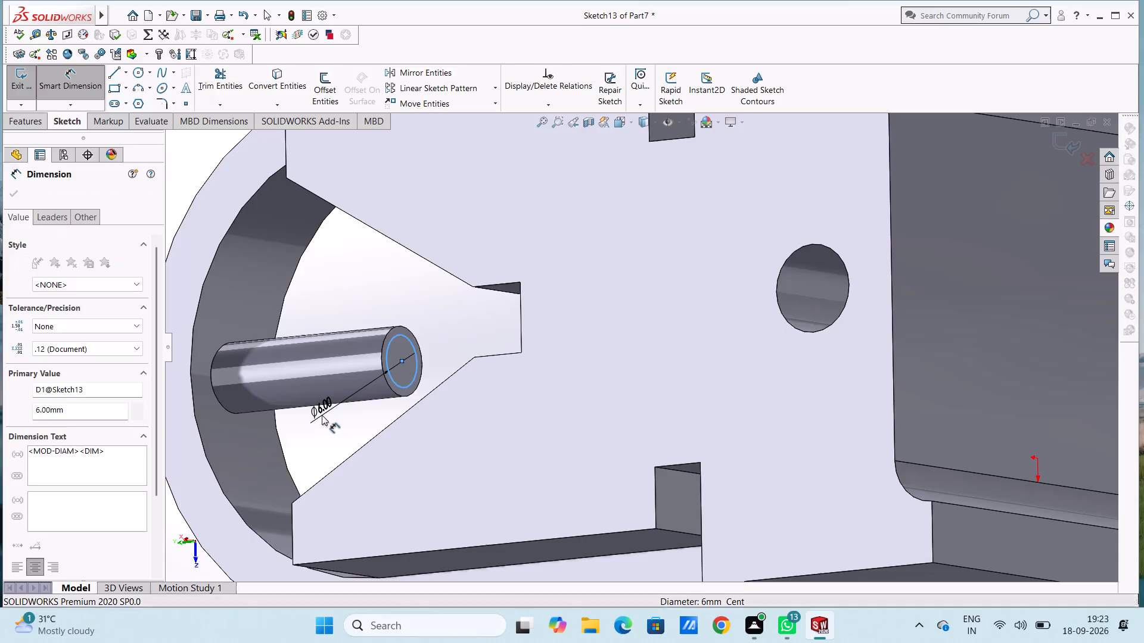
{"action": "left_click", "coordinate": [276, 396]}
{"action": "left_click", "coordinate": [315, 321]}
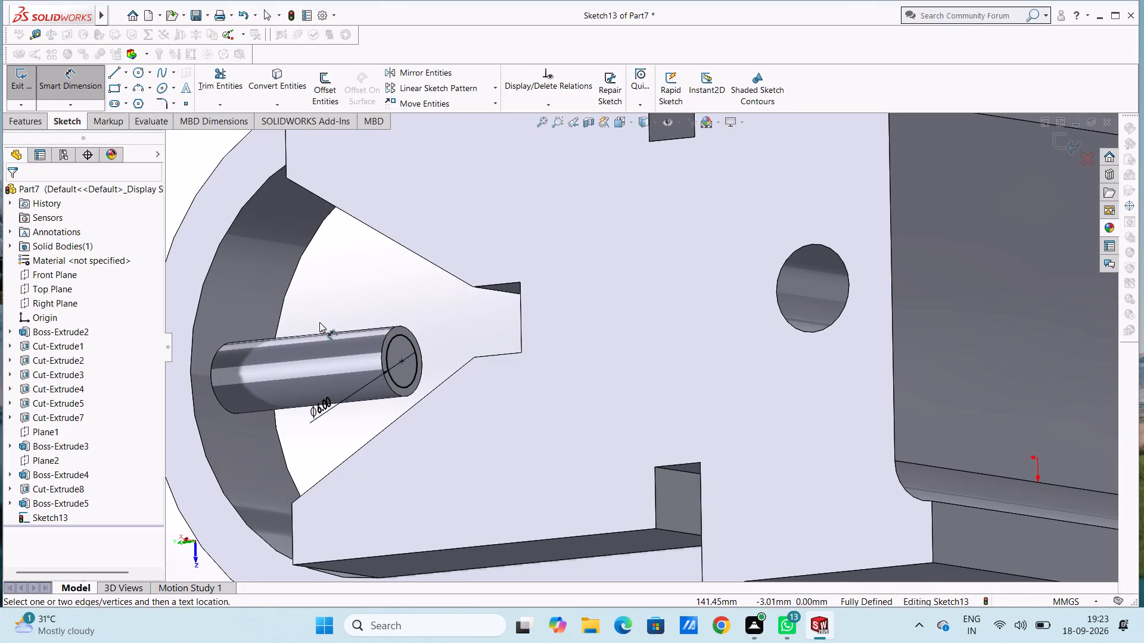
Draw a circle of 3 mm radius concentric with the first clamp's screw end in the same sketch.
{"action": "middle_click_drag", "start_coordinate": [329, 307], "coordinate": [470, 319]}
{"action": "scroll", "coordinate": [470, 319], "scroll_direction": "up", "scroll_amount": 1}
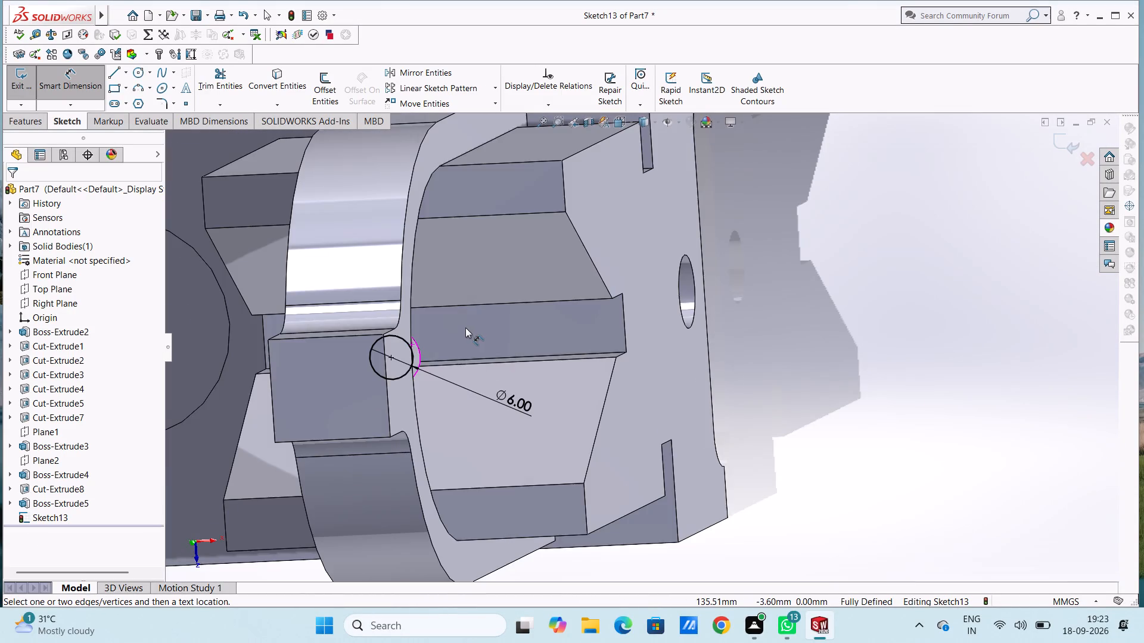
{"action": "scroll", "coordinate": [465, 327], "scroll_direction": "up", "scroll_amount": 4}
{"action": "scroll", "coordinate": [331, 323], "scroll_direction": "up", "scroll_amount": 1}
{"action": "middle_click_drag", "start_coordinate": [332, 324], "coordinate": [472, 320]}
{"action": "scroll", "coordinate": [493, 390], "scroll_direction": "down", "scroll_amount": 4}
{"action": "middle_click_drag", "start_coordinate": [501, 342], "coordinate": [528, 312]}
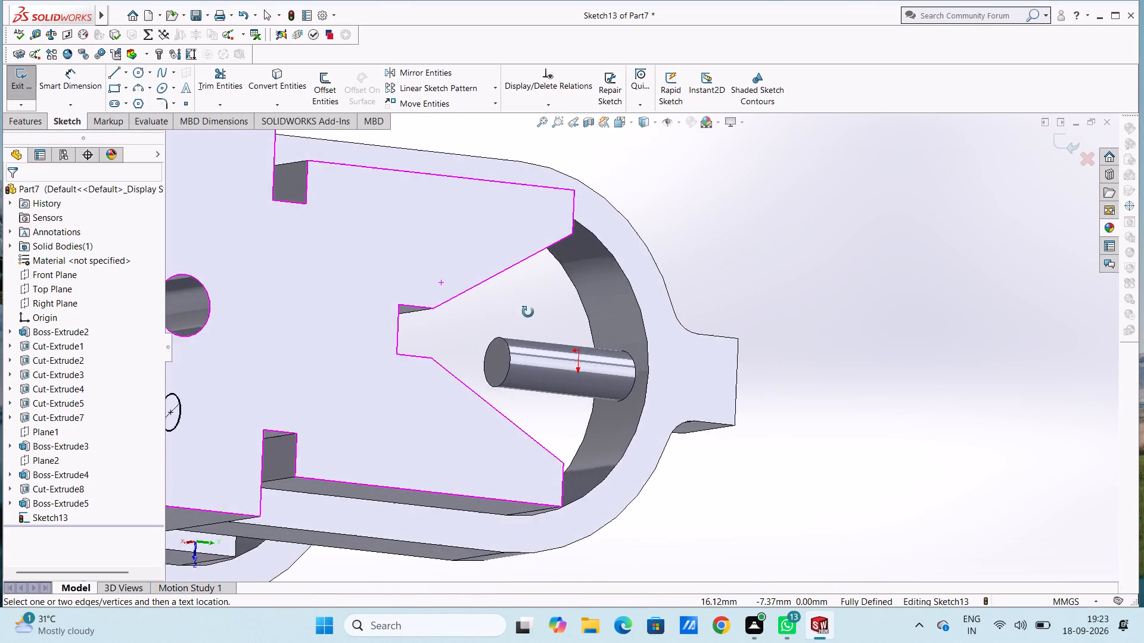
{"action": "middle_click_drag", "start_coordinate": [528, 312], "coordinate": [528, 321]}
{"action": "scroll", "coordinate": [481, 339], "scroll_direction": "down", "scroll_amount": 4}
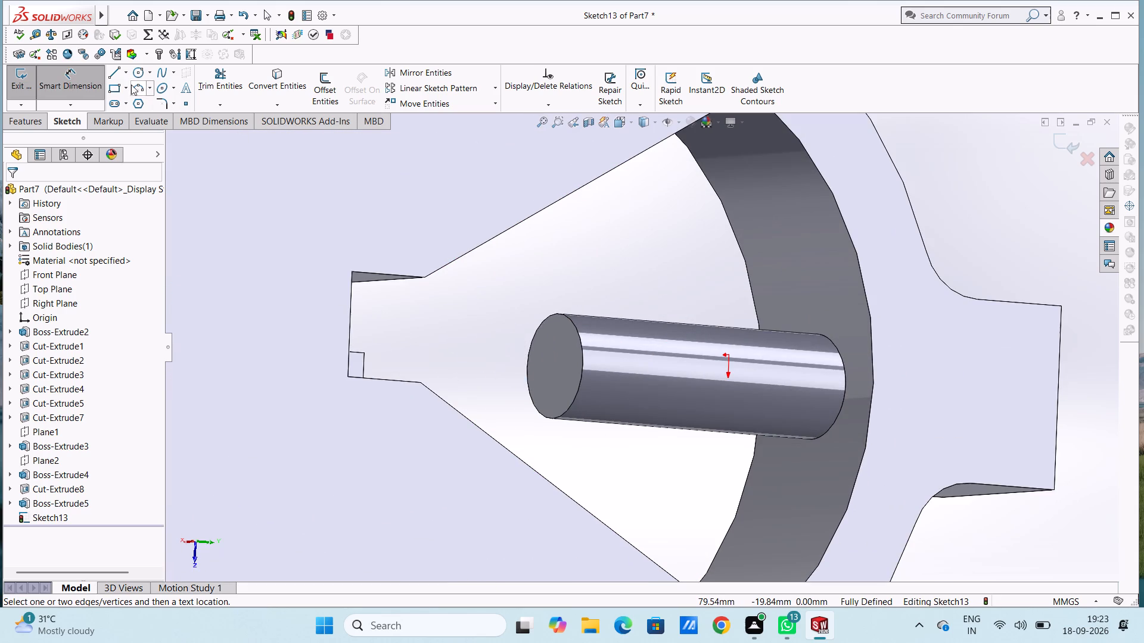
{"action": "left_click", "coordinate": [137, 69]}
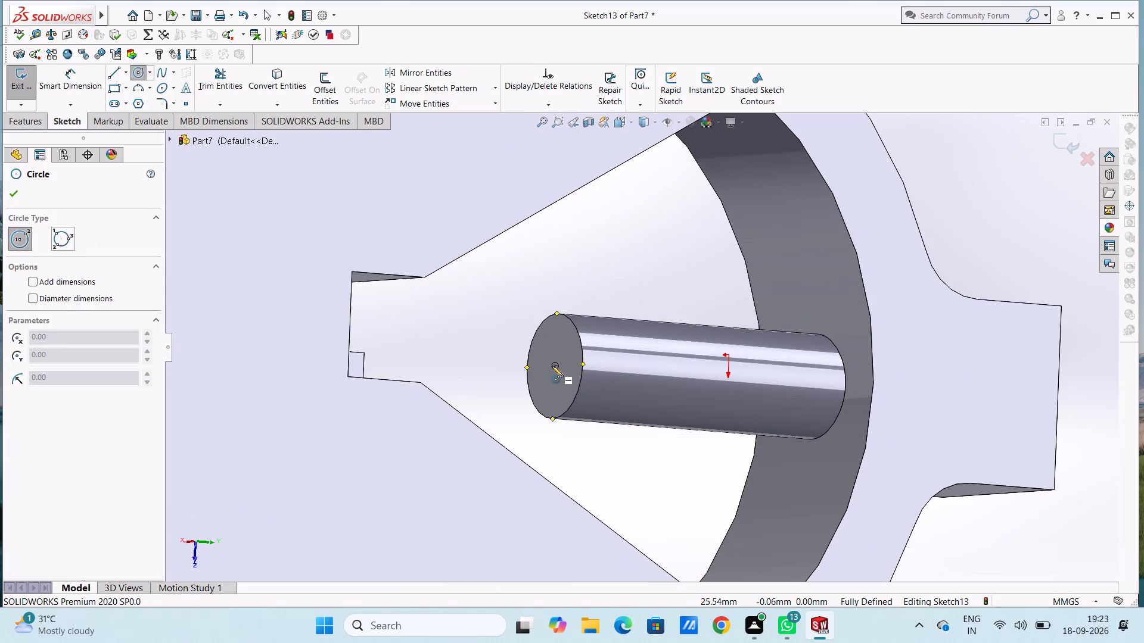
{"action": "left_click", "coordinate": [554, 364]}
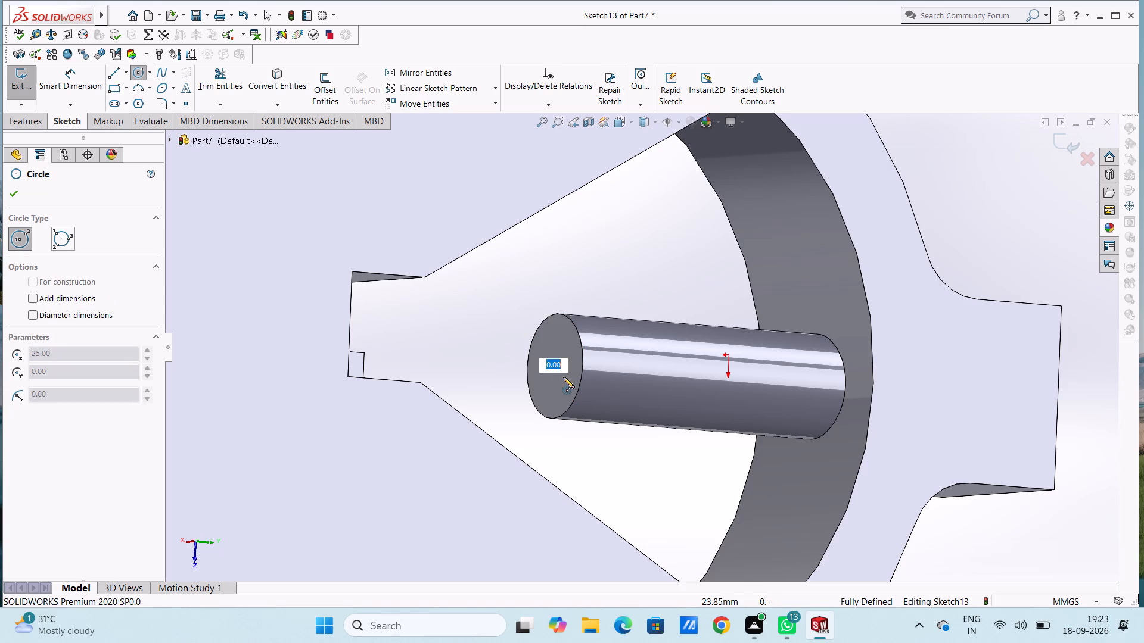
{"action": "key", "text": "3"}
{"action": "key", "text": "Return"}
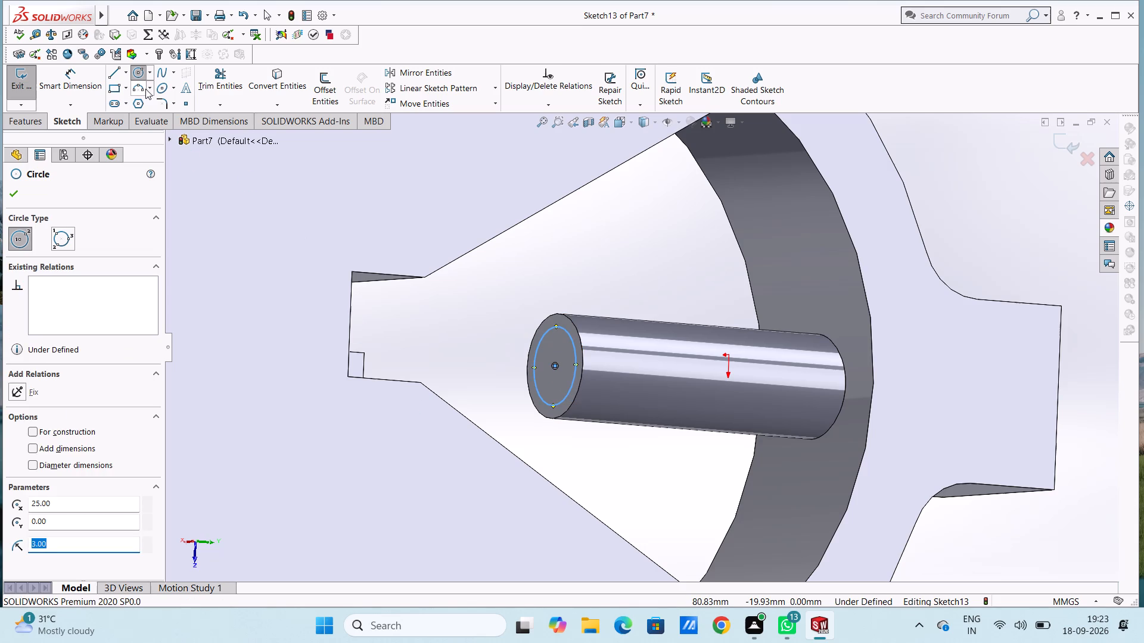
Dimension the circle on the first clamp's screw end at 6 mm diameter with Smart Dimension.
{"action": "left_click", "coordinate": [67, 78]}
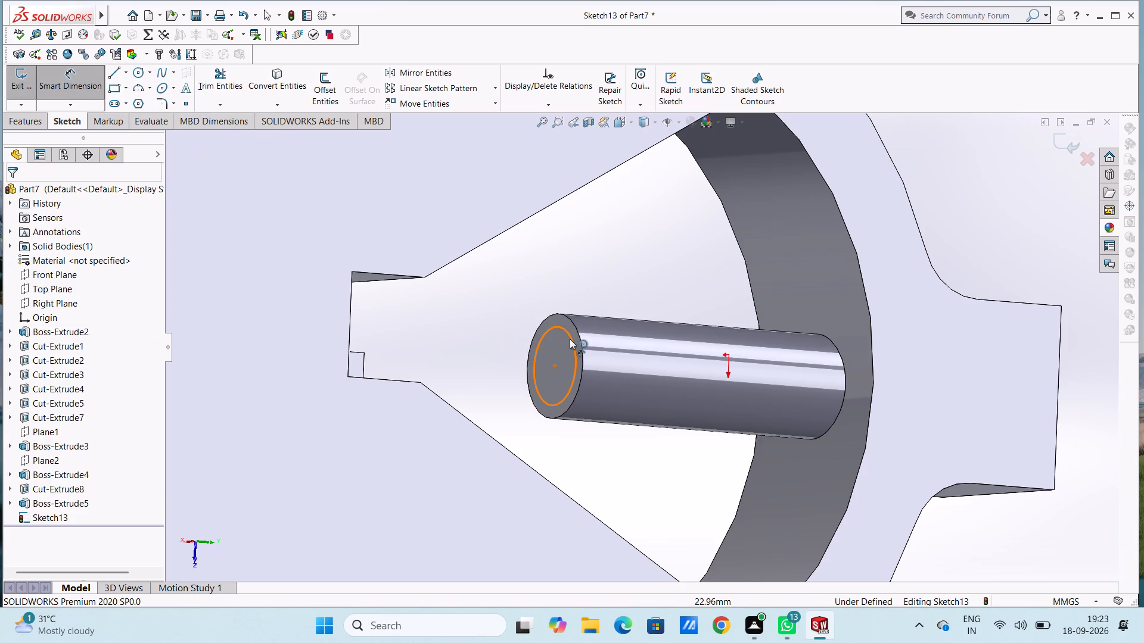
{"action": "left_click", "coordinate": [570, 339]}
{"action": "left_click", "coordinate": [744, 290]}
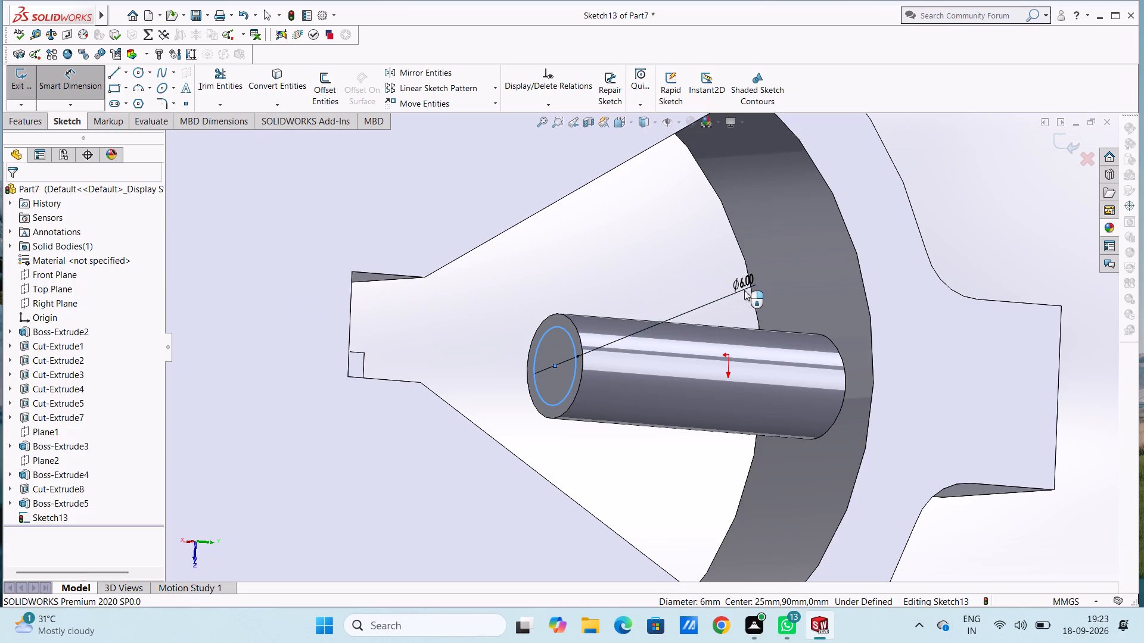
{"action": "left_click", "coordinate": [691, 276]}
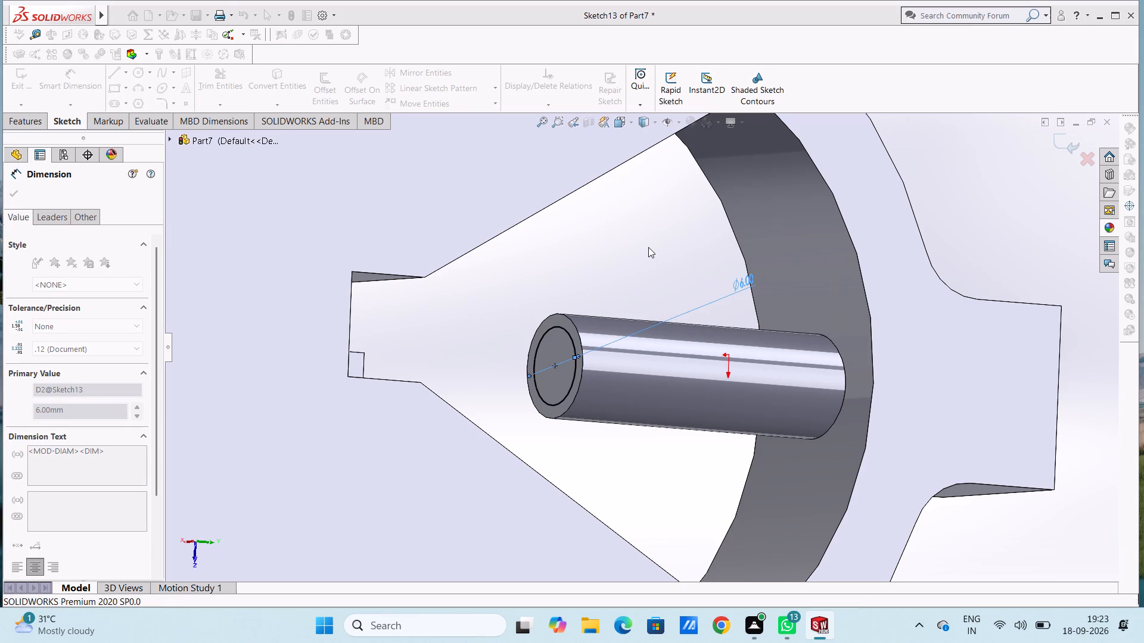
{"action": "left_click", "coordinate": [648, 247]}
{"action": "scroll", "coordinate": [645, 247], "scroll_direction": "up", "scroll_amount": 2}
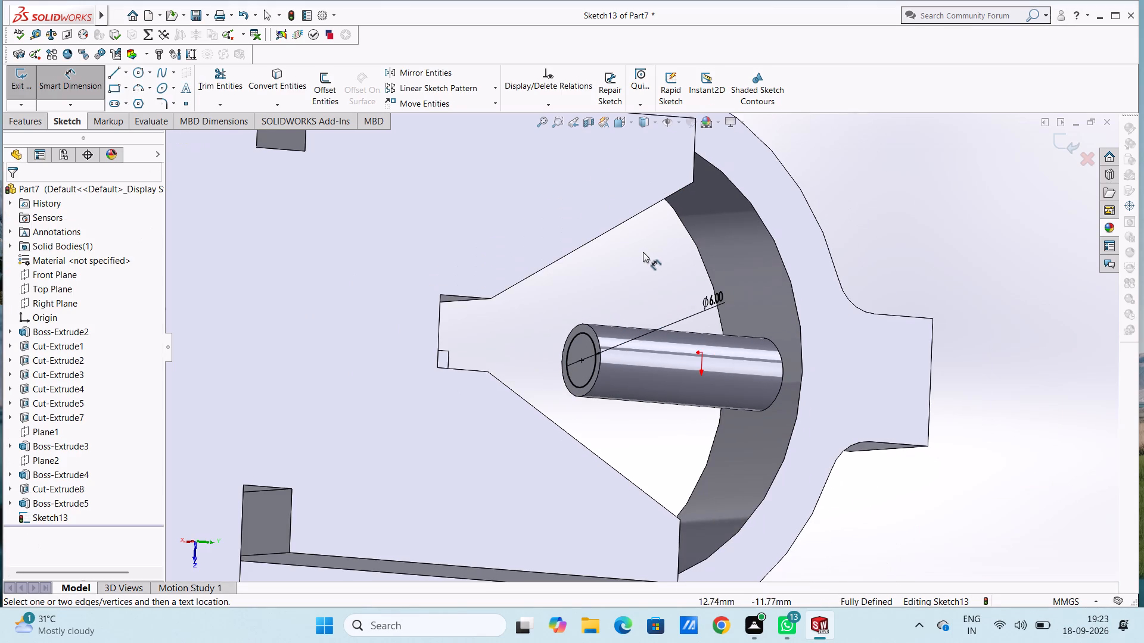
{"action": "key", "text": "Escape"}
{"action": "key", "text": "Escape"}
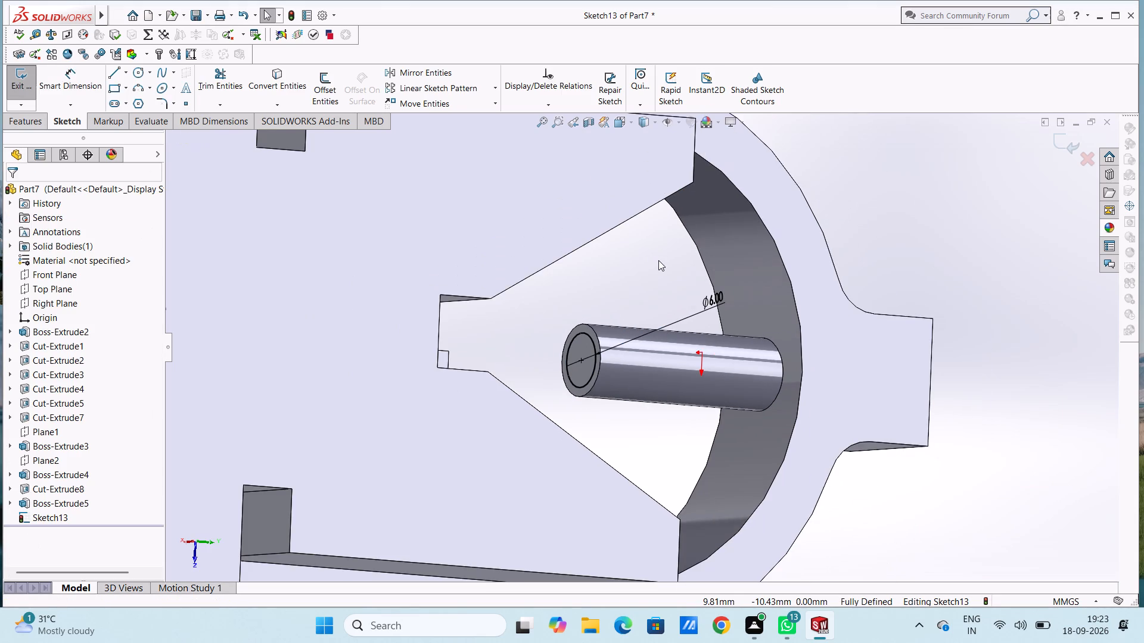
Boss-extrude both 6 mm circles blind 8 mm from the screw ends towards the V-grooves, merging the result.
{"action": "key", "text": "ctrl+7"}
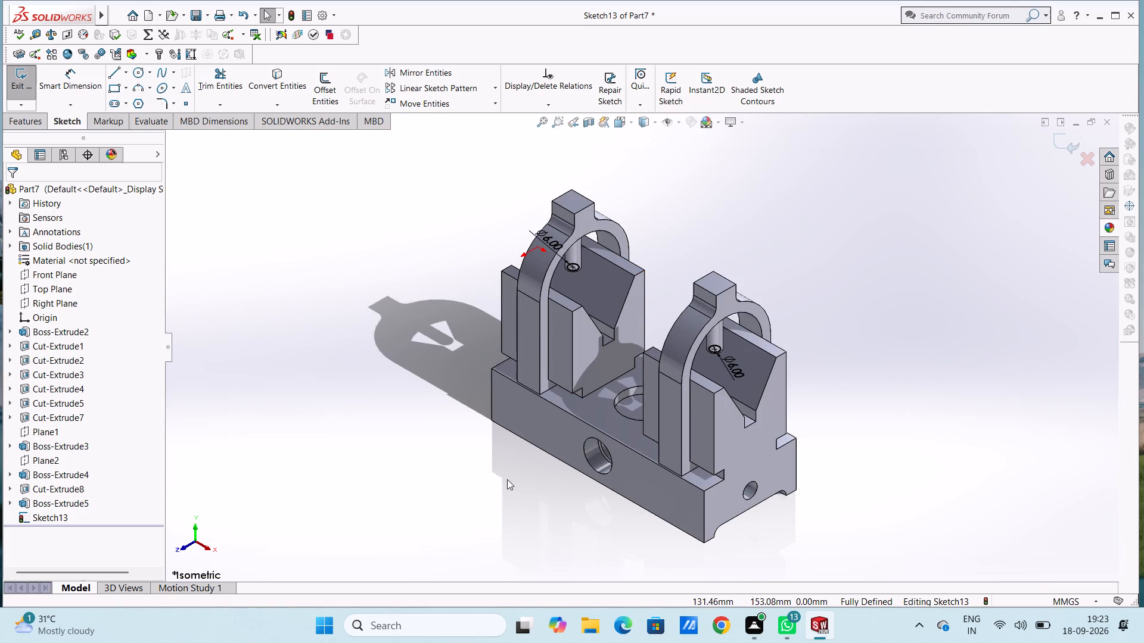
{"action": "middle_click_drag", "start_coordinate": [507, 479], "coordinate": [494, 451]}
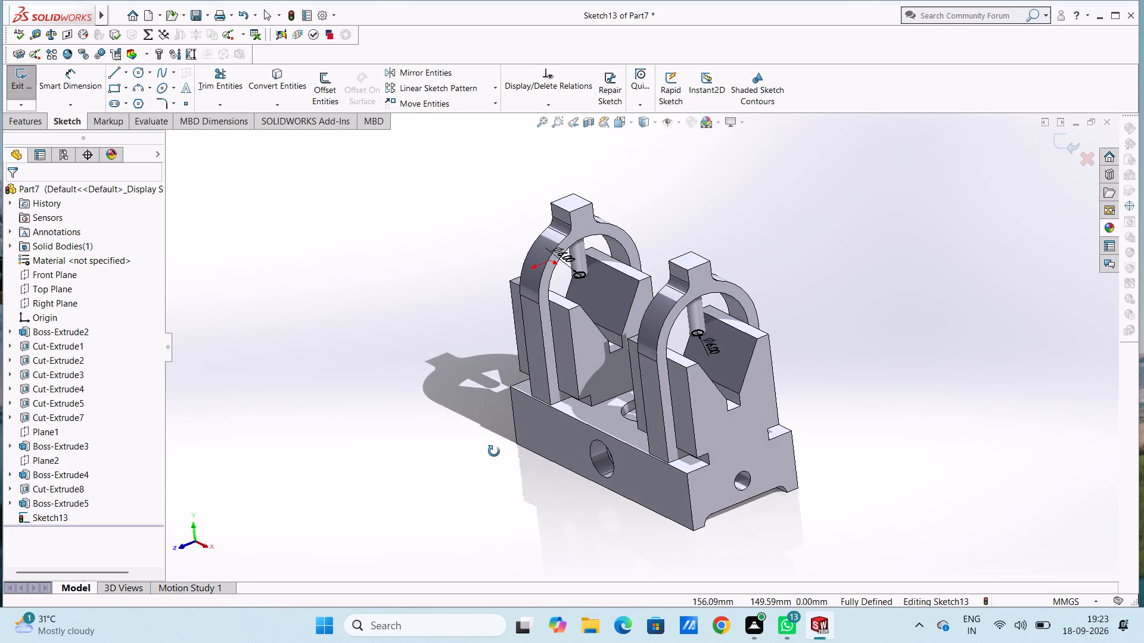
{"action": "middle_click_drag", "start_coordinate": [494, 451], "coordinate": [510, 454]}
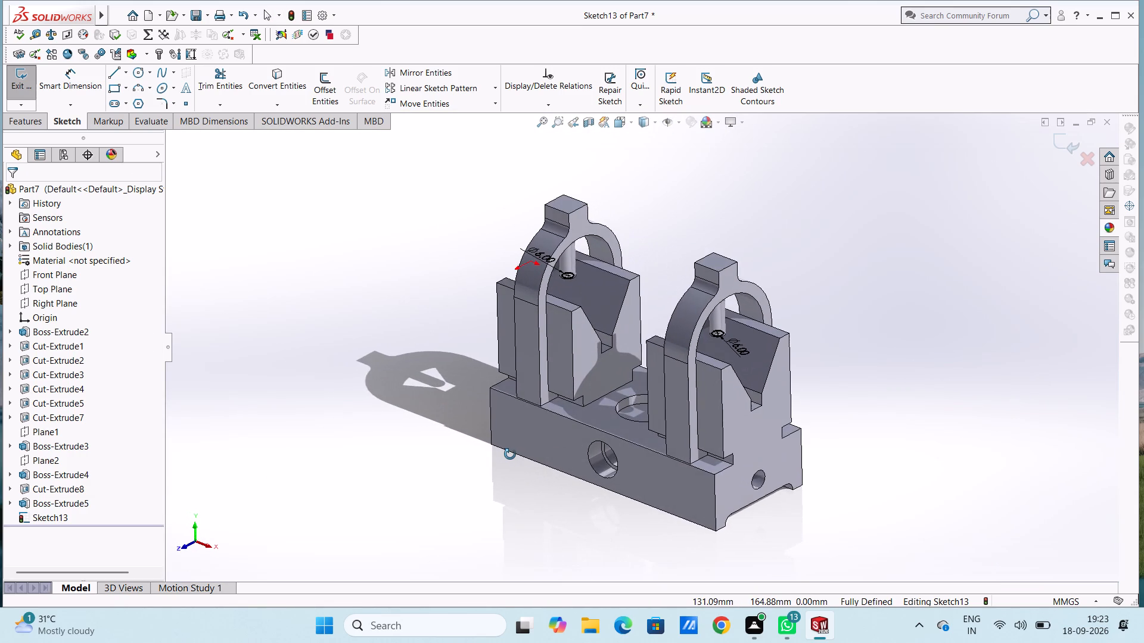
{"action": "middle_click_drag", "start_coordinate": [510, 454], "coordinate": [495, 438]}
{"action": "scroll", "coordinate": [462, 383], "scroll_direction": "down", "scroll_amount": 1}
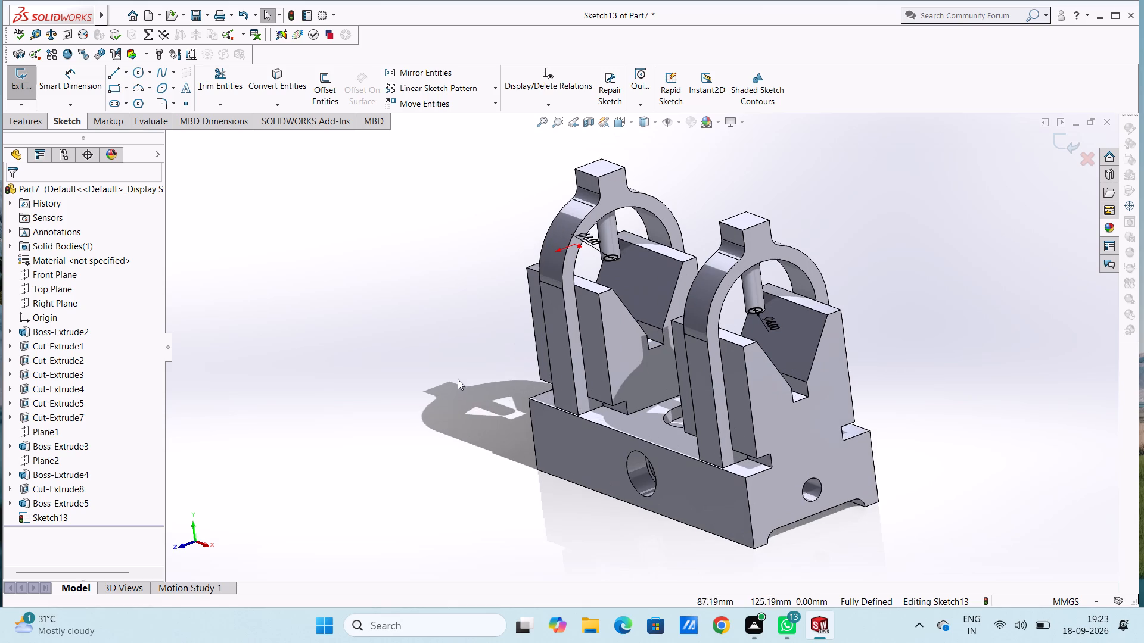
{"action": "left_click", "coordinate": [17, 121]}
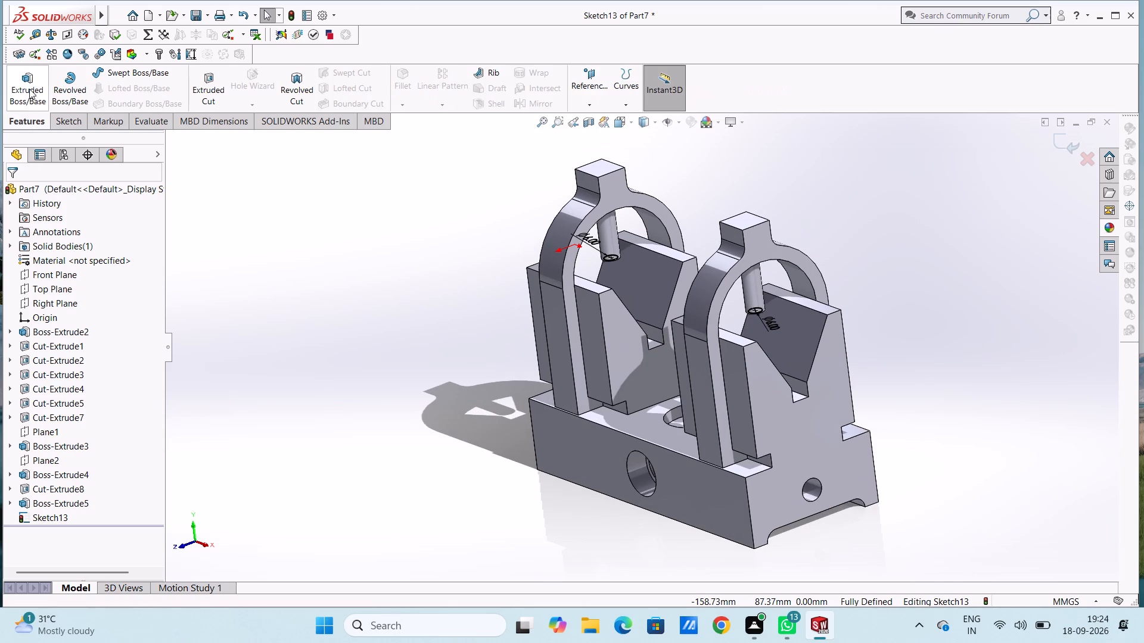
{"action": "left_click", "coordinate": [29, 88]}
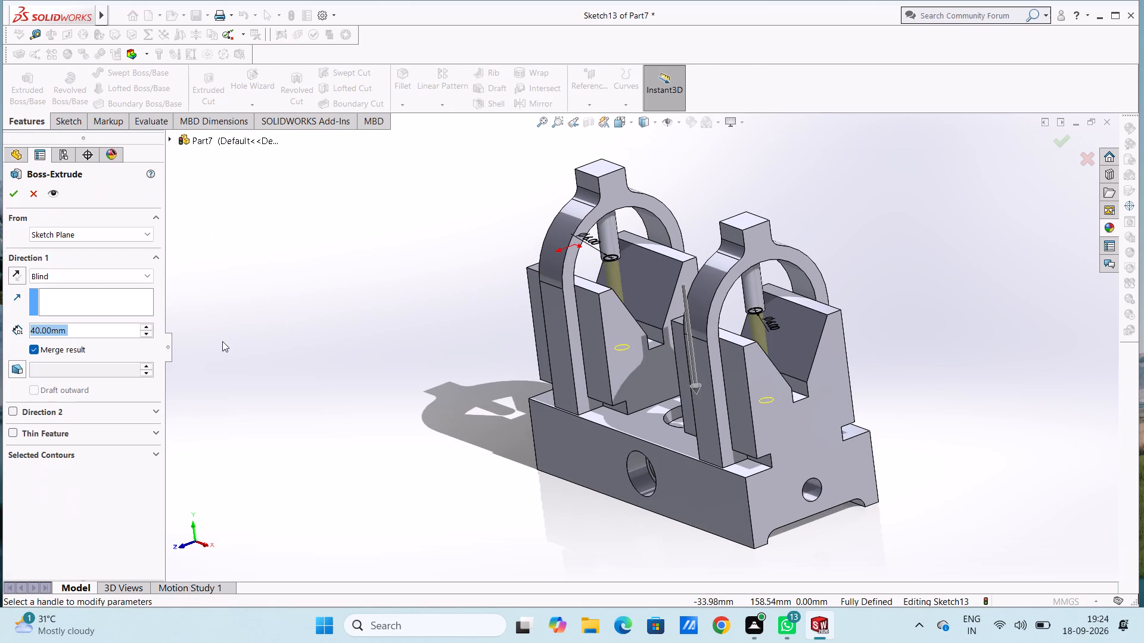
{"action": "type", "text": "10"}
{"action": "key", "text": "Return"}
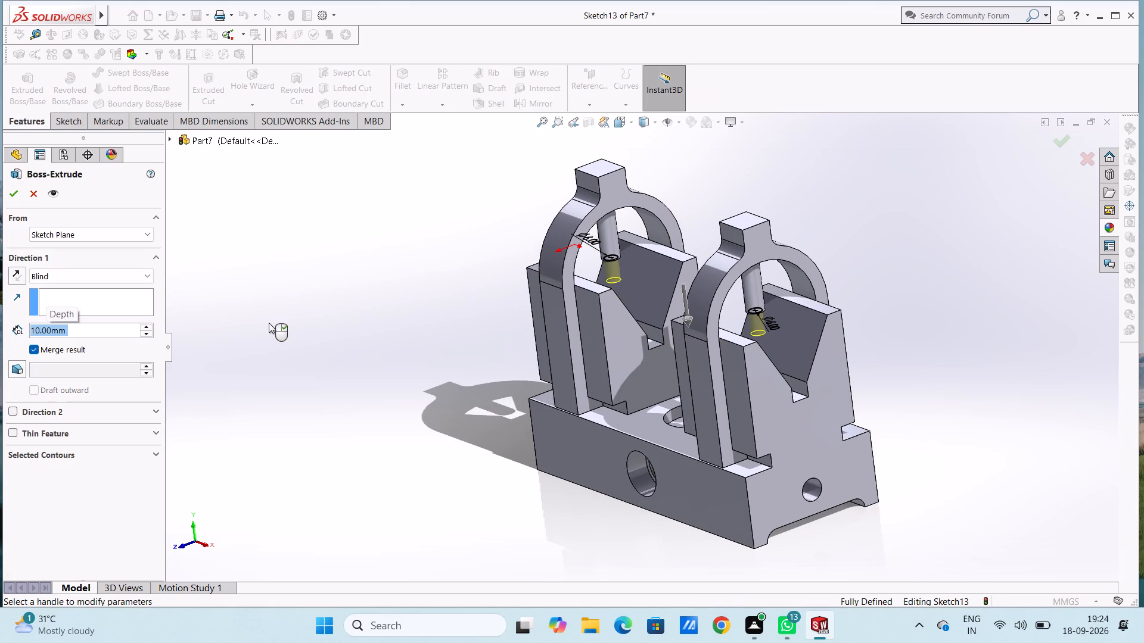
{"action": "key", "text": "8"}
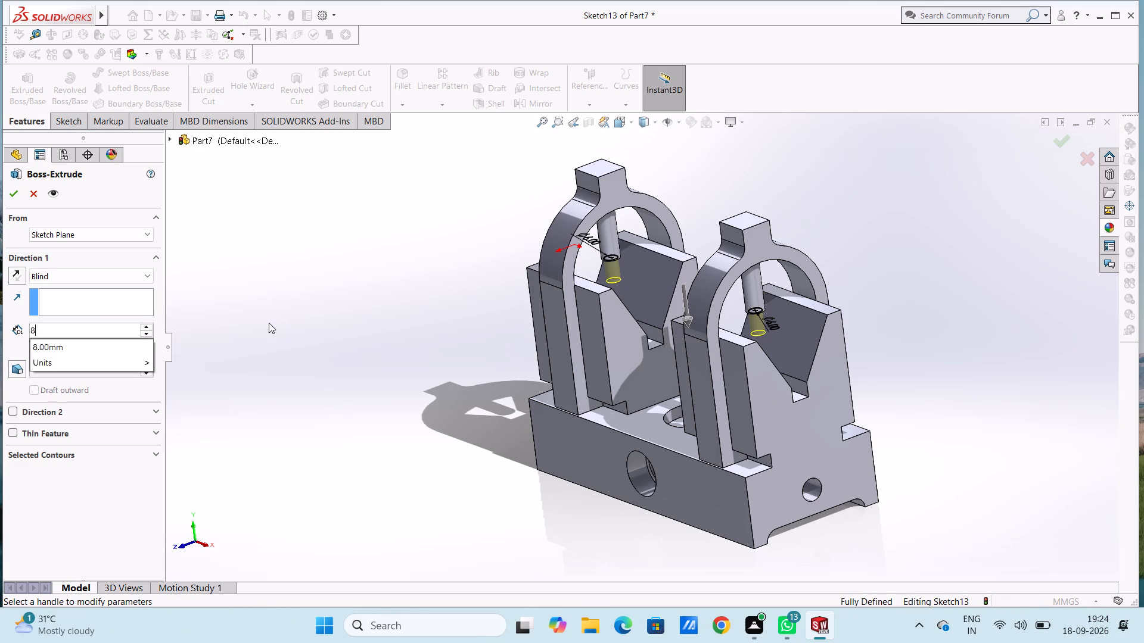
{"action": "key", "text": "Return"}
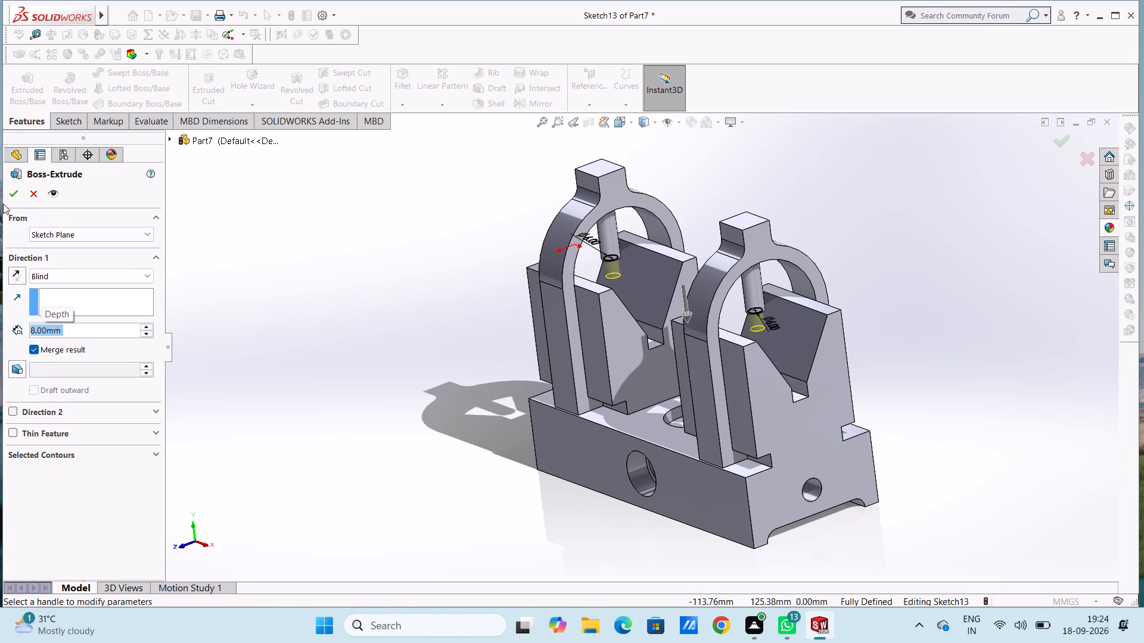
{"action": "left_click", "coordinate": [10, 196]}
{"action": "left_click", "coordinate": [228, 272]}
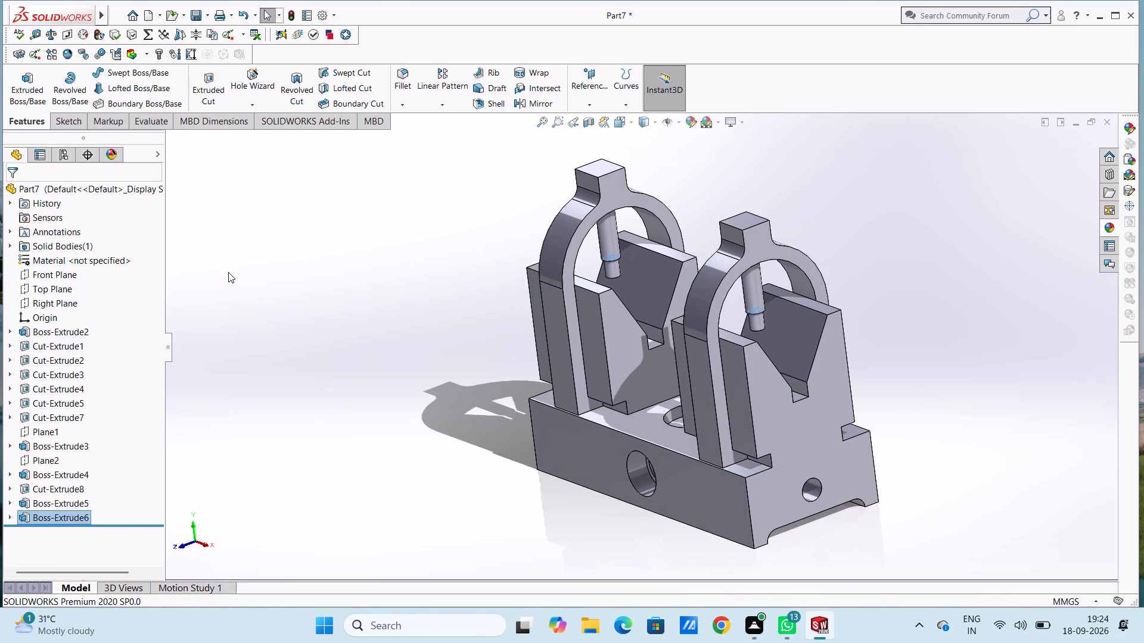
Start a sketch on the top face of the first clamp's lug and draw a centred circle of 4 mm radius.
{"action": "middle_click_drag", "start_coordinate": [256, 260], "coordinate": [264, 267]}
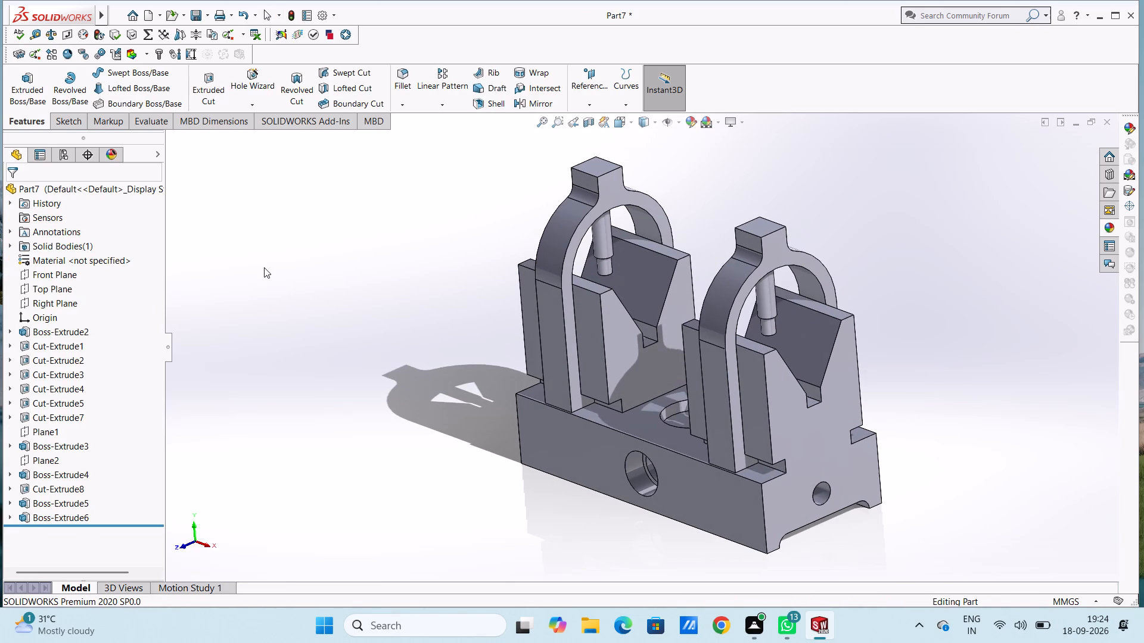
{"action": "key", "text": "ctrl+5"}
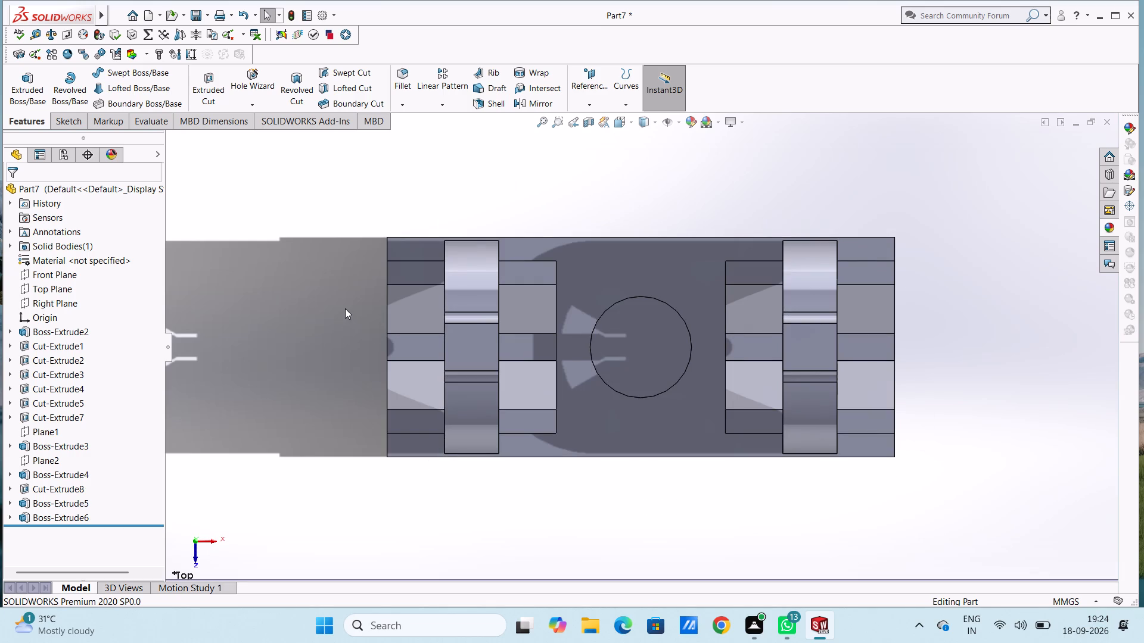
{"action": "middle_click_drag", "start_coordinate": [345, 308], "coordinate": [314, 276]}
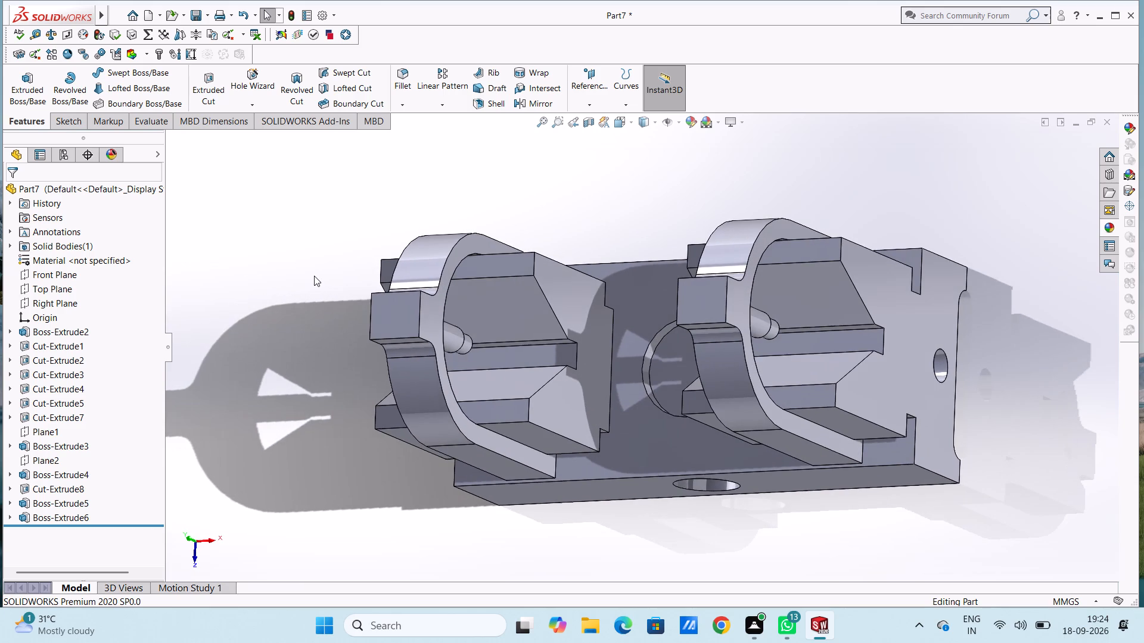
{"action": "scroll", "coordinate": [314, 275], "scroll_direction": "up", "scroll_amount": 2}
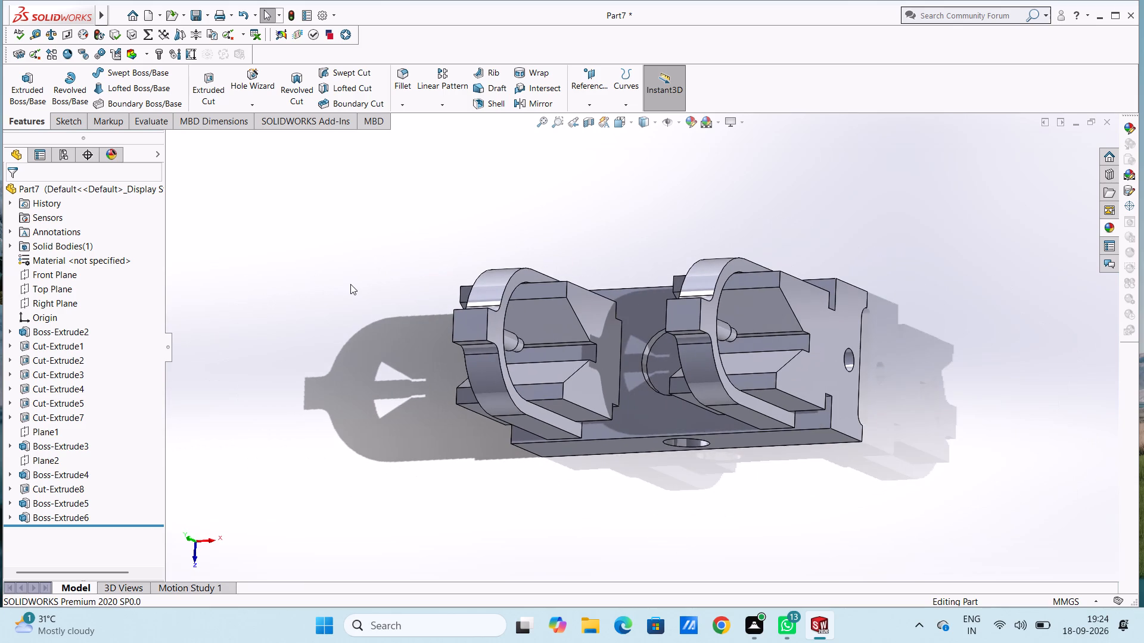
{"action": "middle_click_drag", "start_coordinate": [350, 285], "coordinate": [371, 291]}
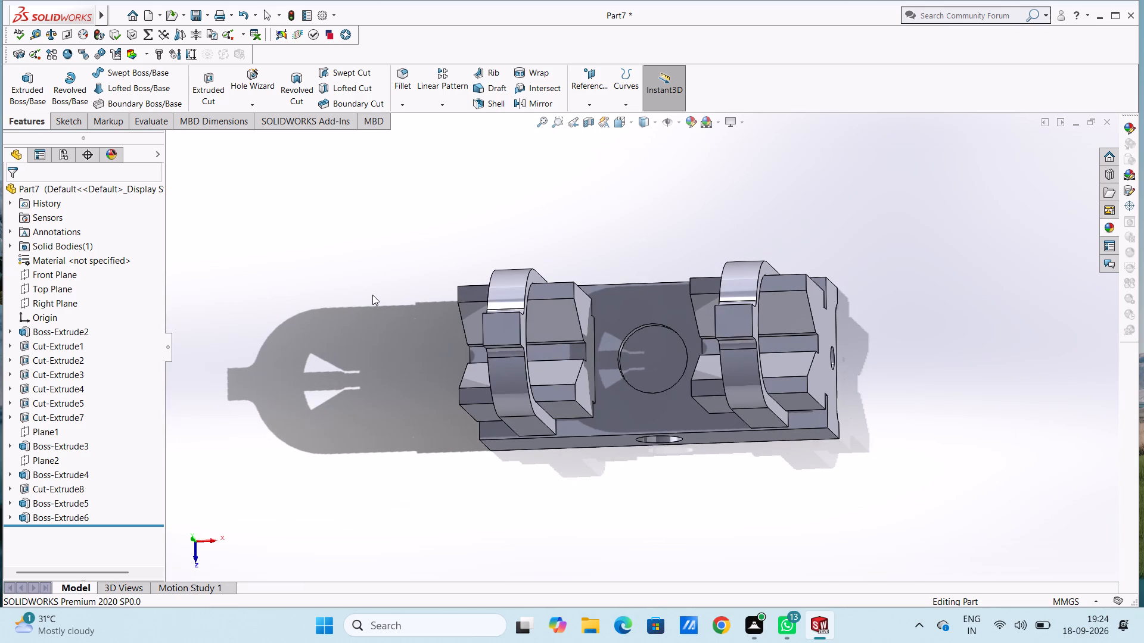
{"action": "key", "text": "ctrl+5"}
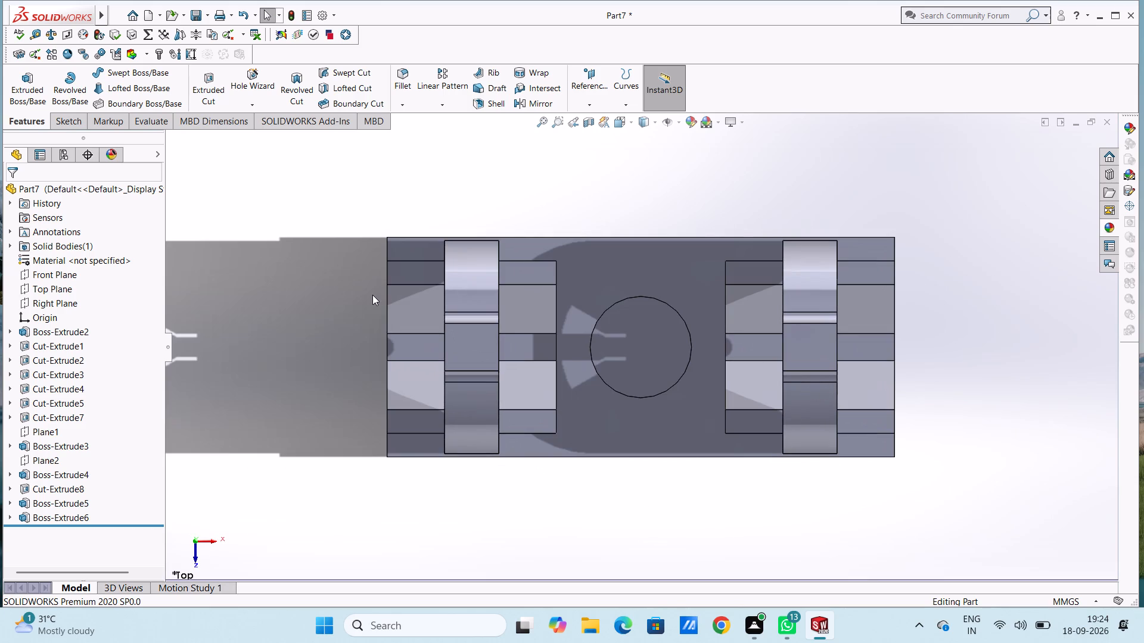
{"action": "left_click", "coordinate": [465, 342]}
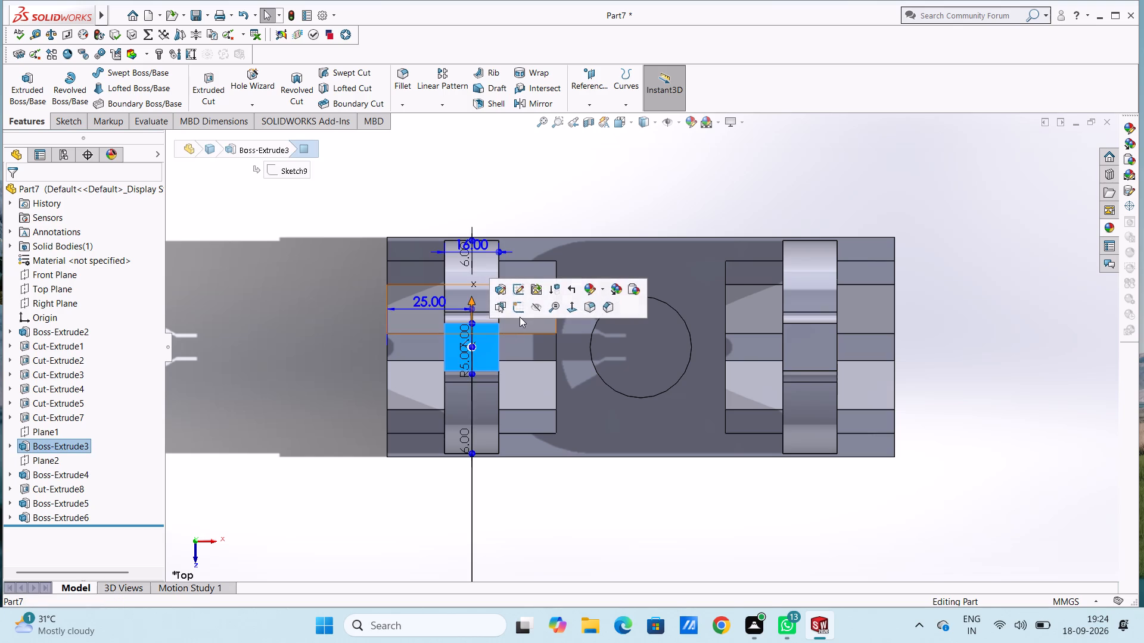
{"action": "left_click", "coordinate": [521, 311]}
{"action": "left_click", "coordinate": [585, 193]}
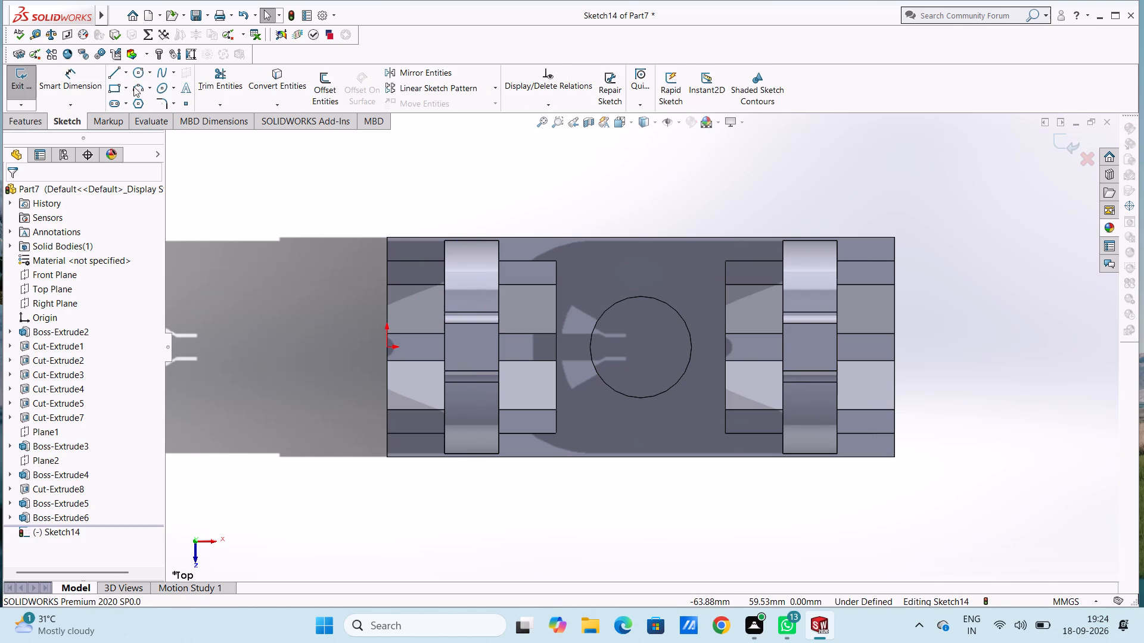
{"action": "left_click", "coordinate": [133, 73]}
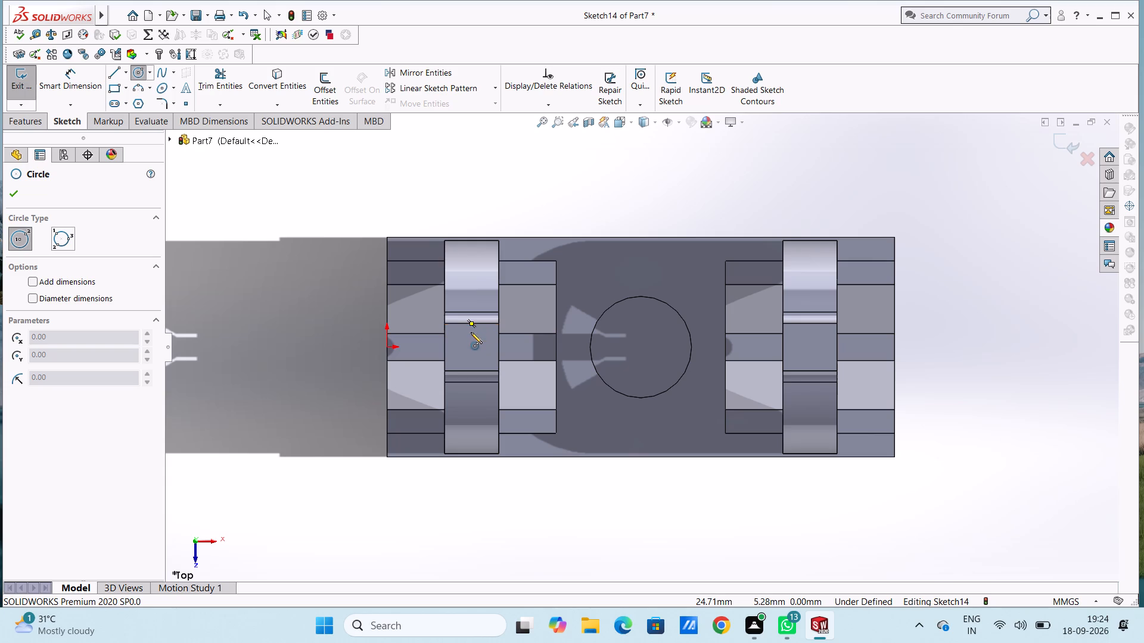
{"action": "left_click", "coordinate": [470, 347]}
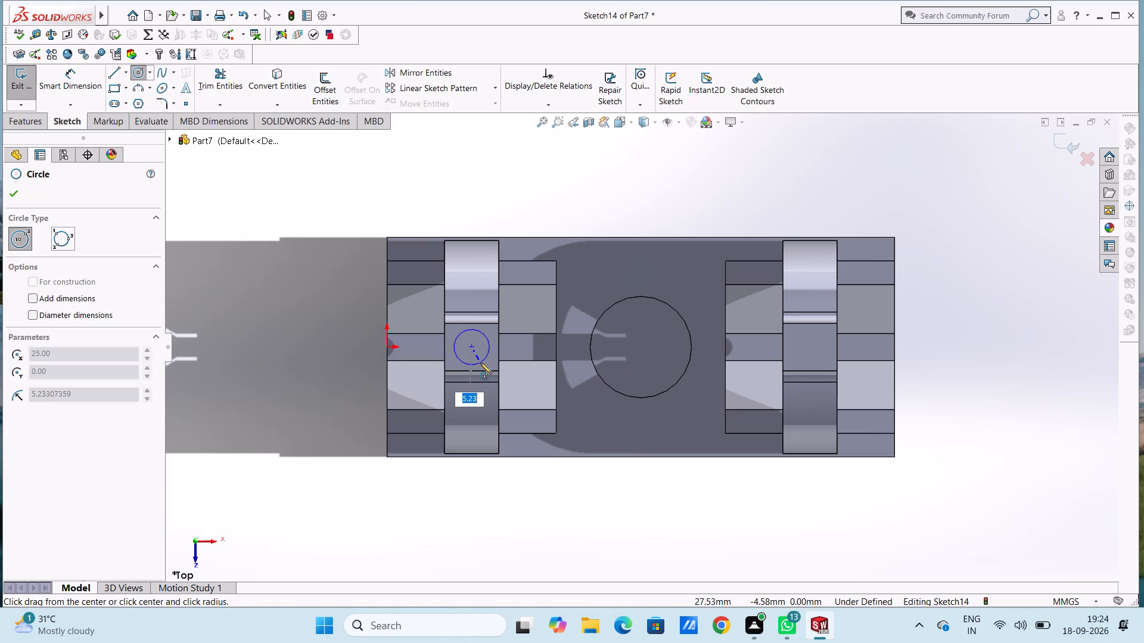
{"action": "key", "text": "4"}
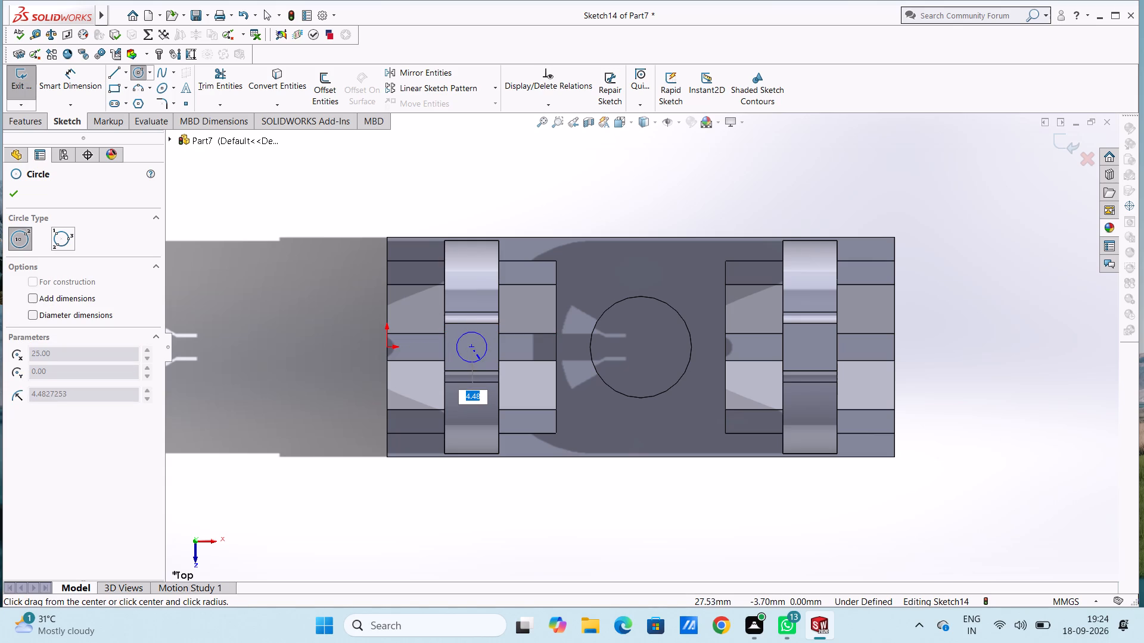
{"action": "key", "text": "Return"}
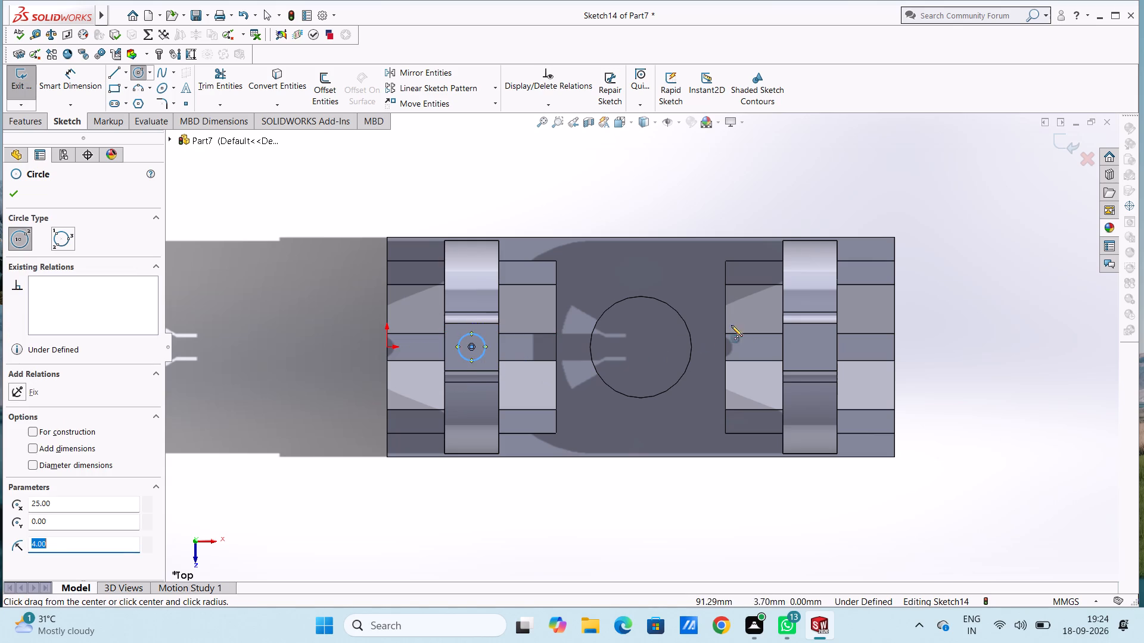
Draw a circle of 4 mm radius centred on the second clamp's lug in the same sketch.
{"action": "left_click", "coordinate": [809, 345]}
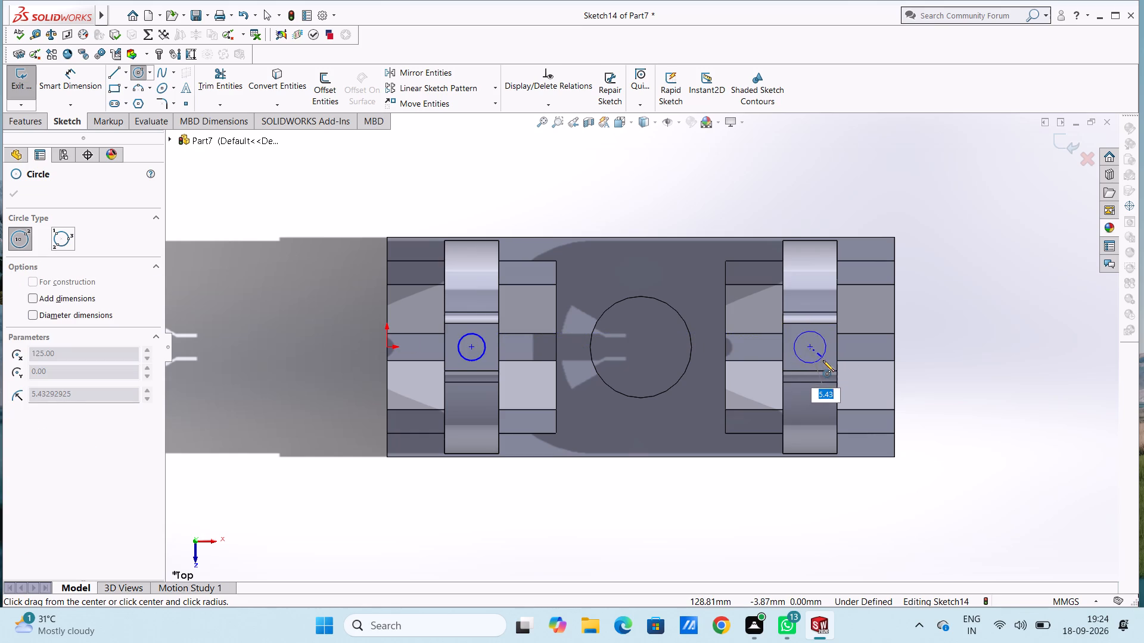
{"action": "key", "text": "4"}
{"action": "key", "text": "Return"}
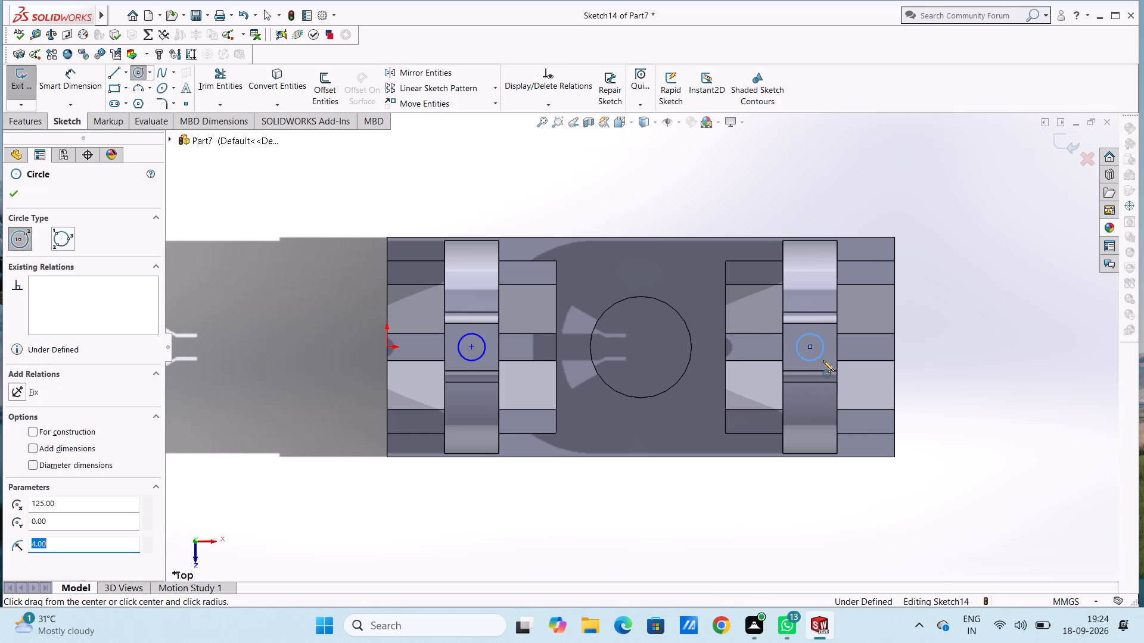
Dimension the circles on both clamp lugs at 8 mm diameter with Smart Dimension.
{"action": "key", "text": "Escape"}
{"action": "key", "text": "Escape"}
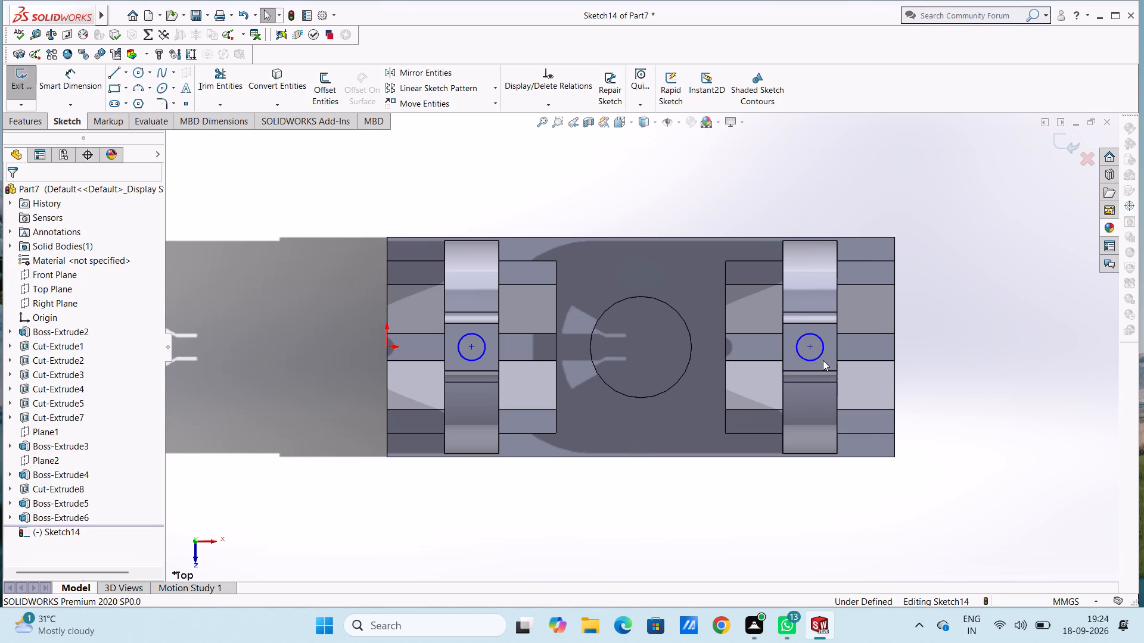
{"action": "left_click", "coordinate": [69, 90]}
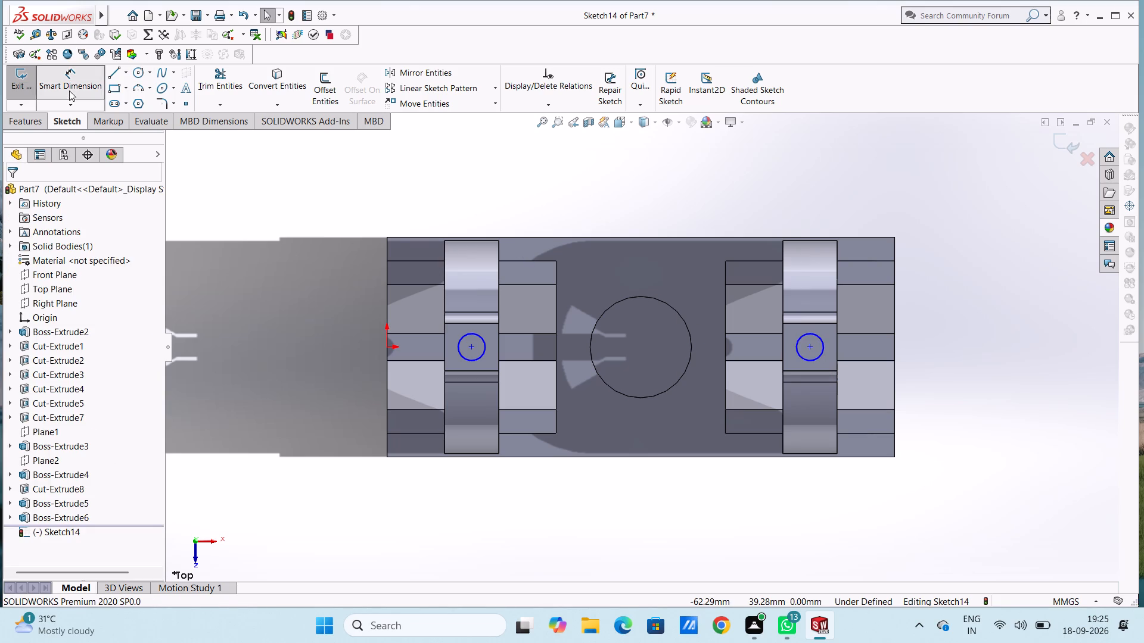
{"action": "left_click", "coordinate": [458, 345]}
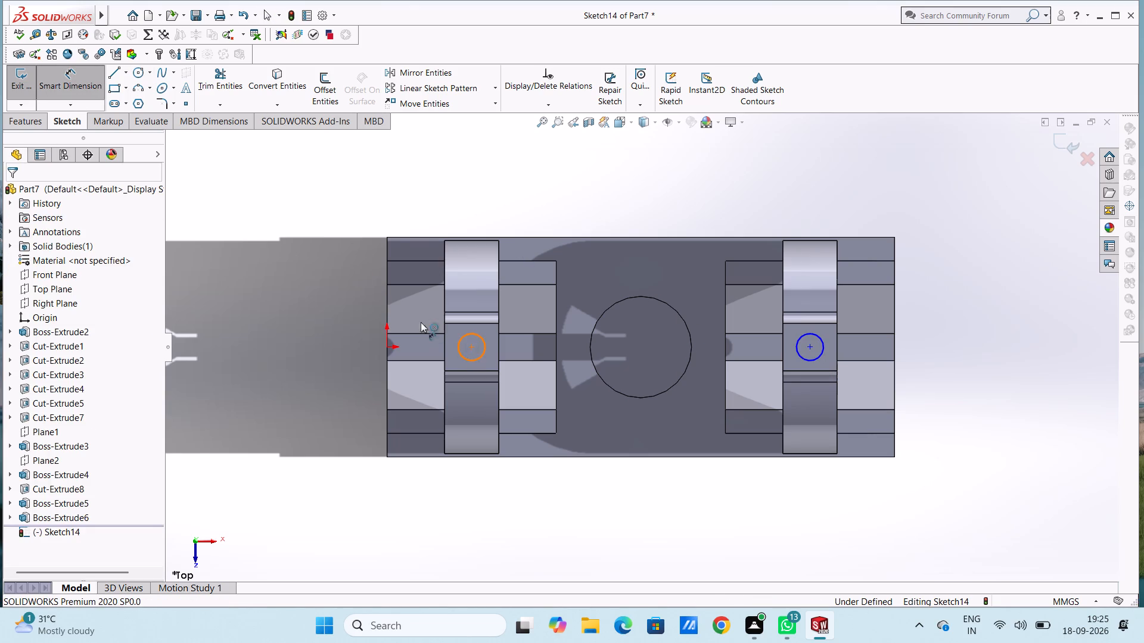
{"action": "left_click", "coordinate": [318, 255]}
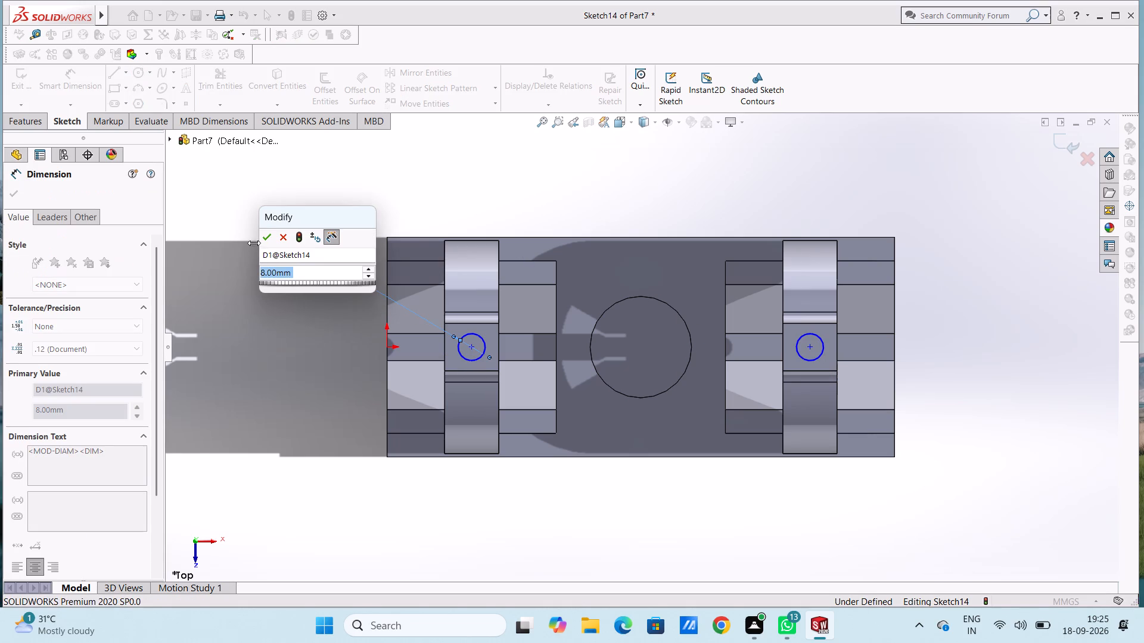
{"action": "left_click", "coordinate": [263, 239]}
{"action": "left_click", "coordinate": [247, 224]}
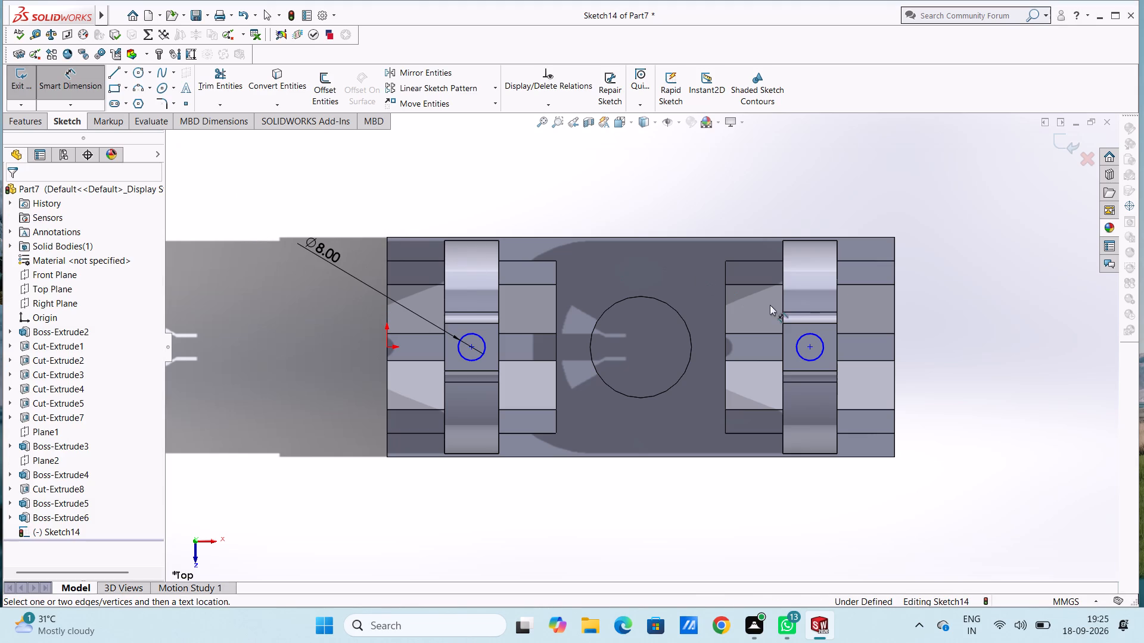
{"action": "left_click", "coordinate": [821, 338]}
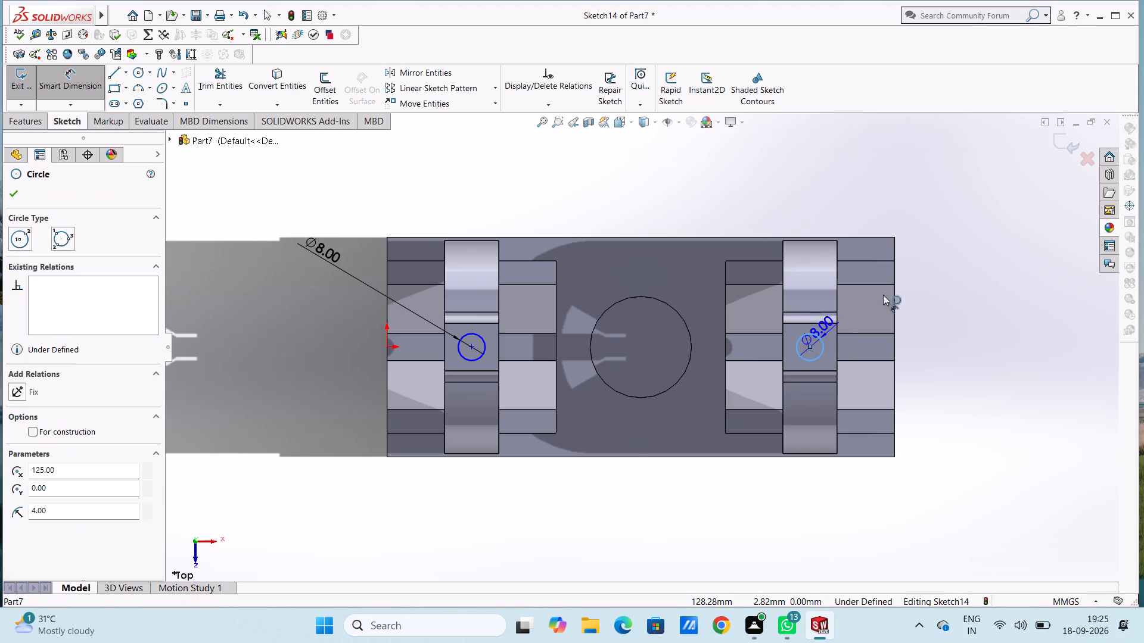
{"action": "left_click", "coordinate": [946, 266]}
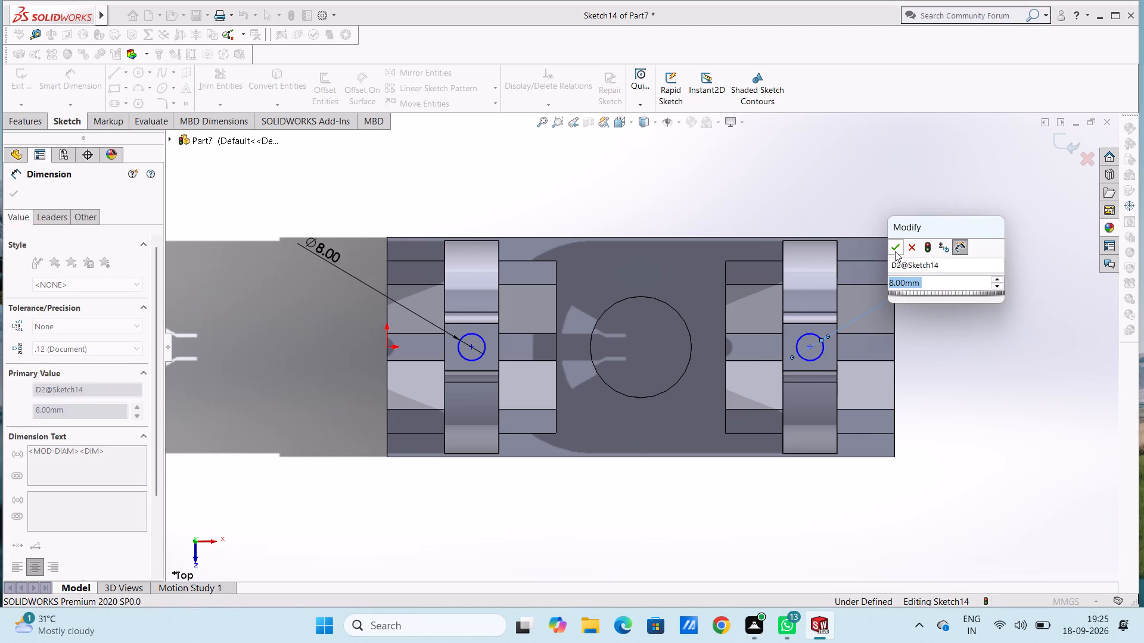
{"action": "left_click", "coordinate": [895, 251]}
{"action": "left_click", "coordinate": [887, 205]}
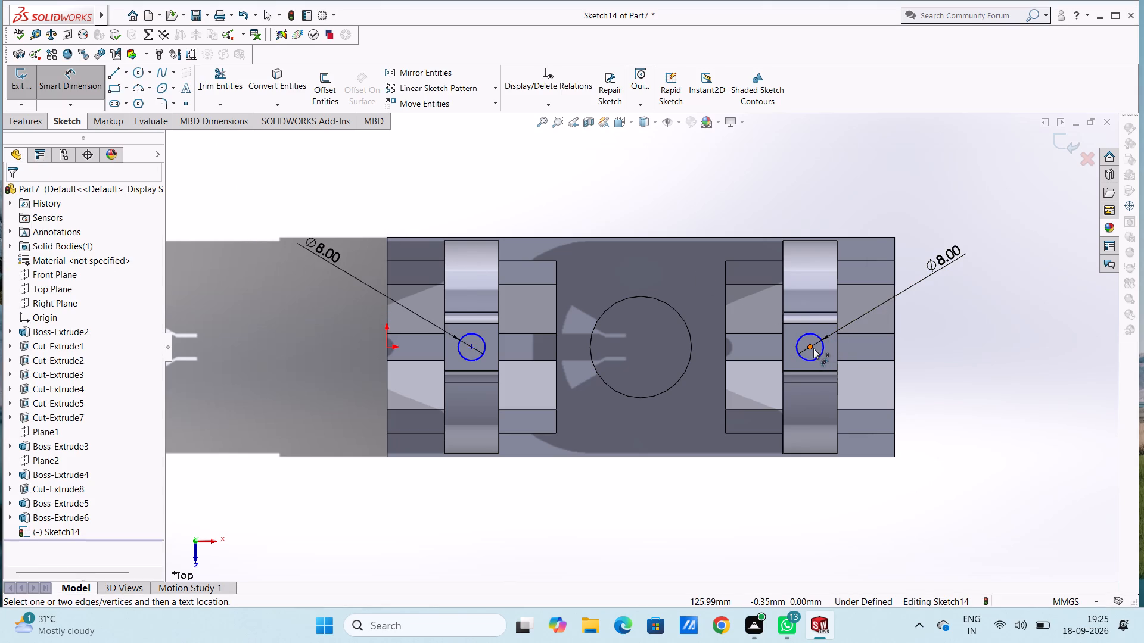
Dimension the second clamp's circle centre 8 mm from the lug's side edge and 7 mm from its adjacent perpendicular edge.
{"action": "left_click", "coordinate": [813, 348]}
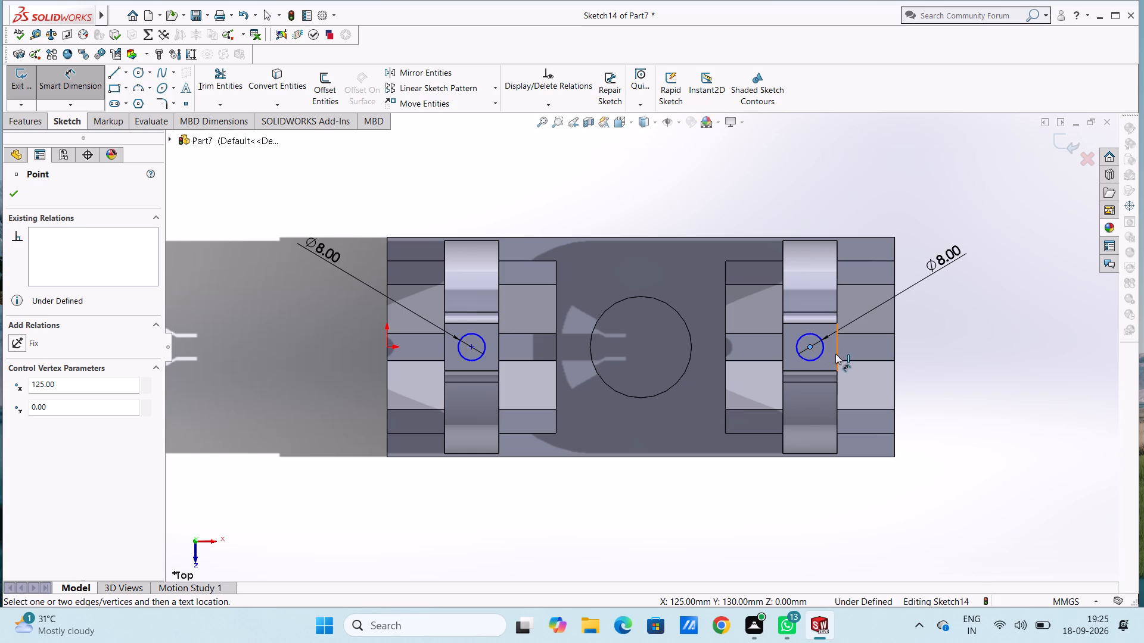
{"action": "left_click", "coordinate": [835, 354]}
{"action": "left_click", "coordinate": [809, 514]}
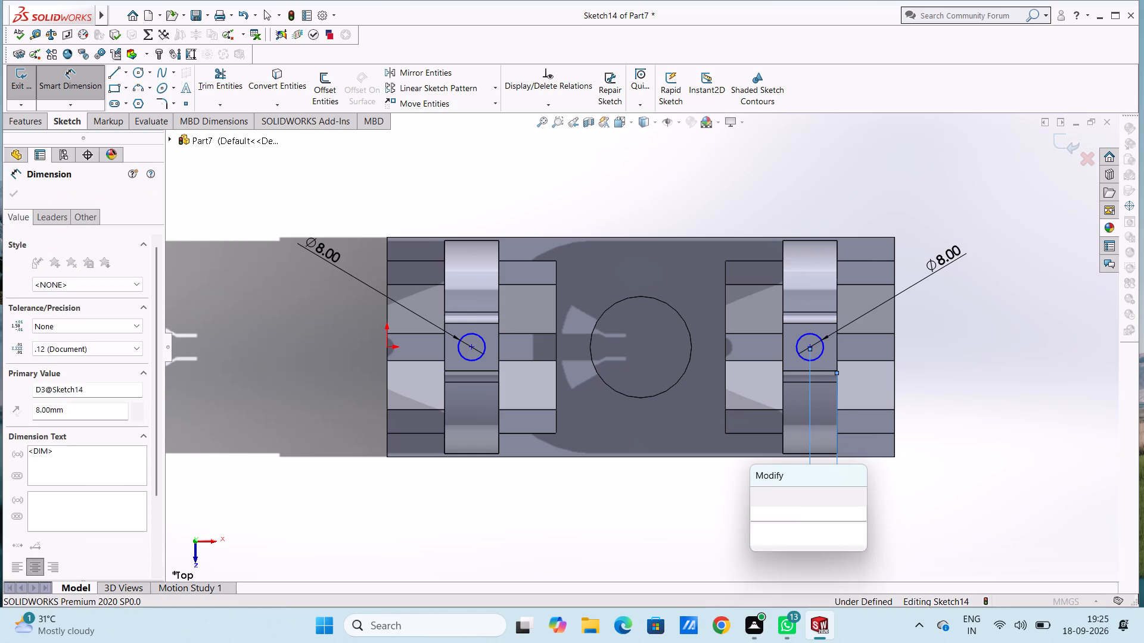
{"action": "left_click", "coordinate": [755, 496]}
{"action": "left_click", "coordinate": [707, 512]}
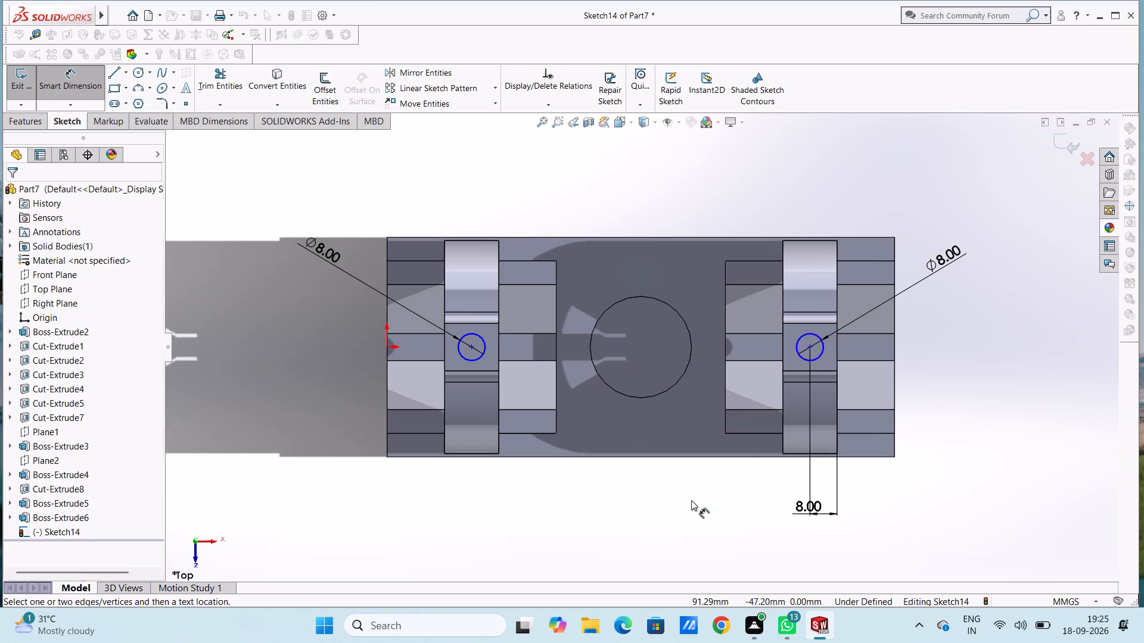
{"action": "left_click", "coordinate": [813, 325]}
{"action": "left_click", "coordinate": [809, 346]}
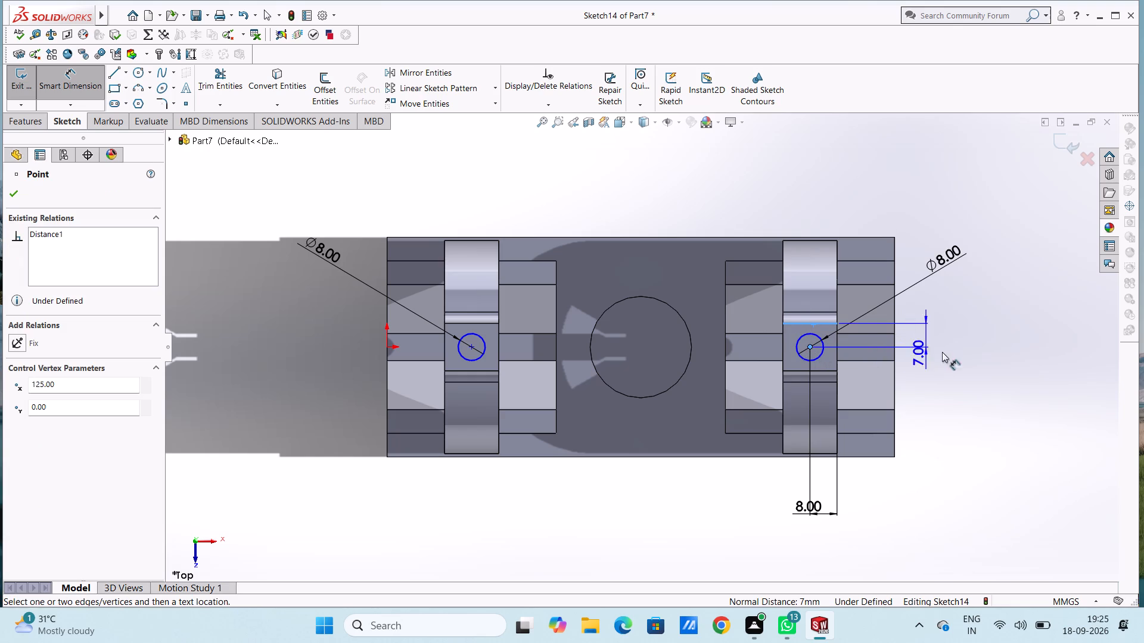
{"action": "left_click", "coordinate": [970, 351]}
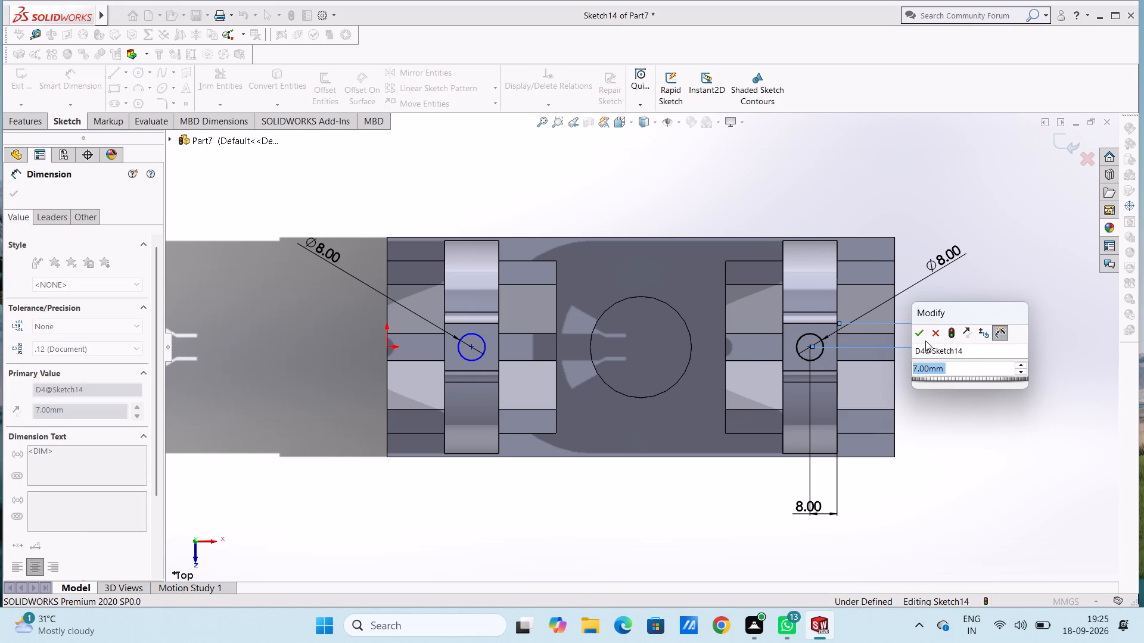
{"action": "left_click", "coordinate": [920, 335]}
{"action": "left_click", "coordinate": [924, 244]}
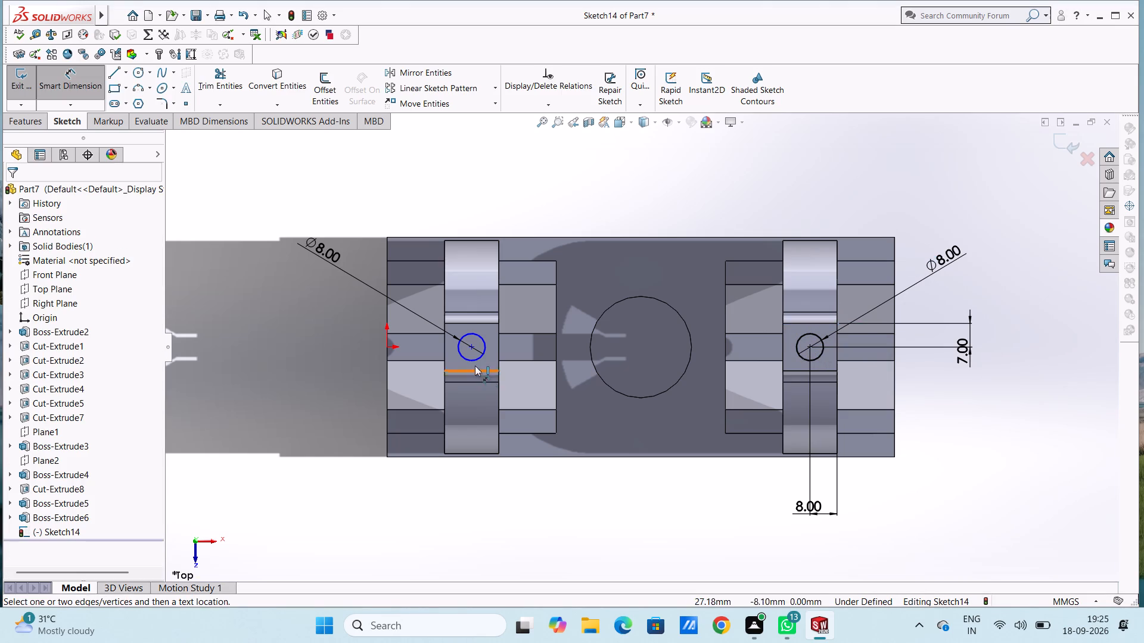
Locate the first clamp's circle centre with dimensions of 8 mm from the lug's side edge and 7 mm from its perpendicular edge.
{"action": "left_click", "coordinate": [472, 347]}
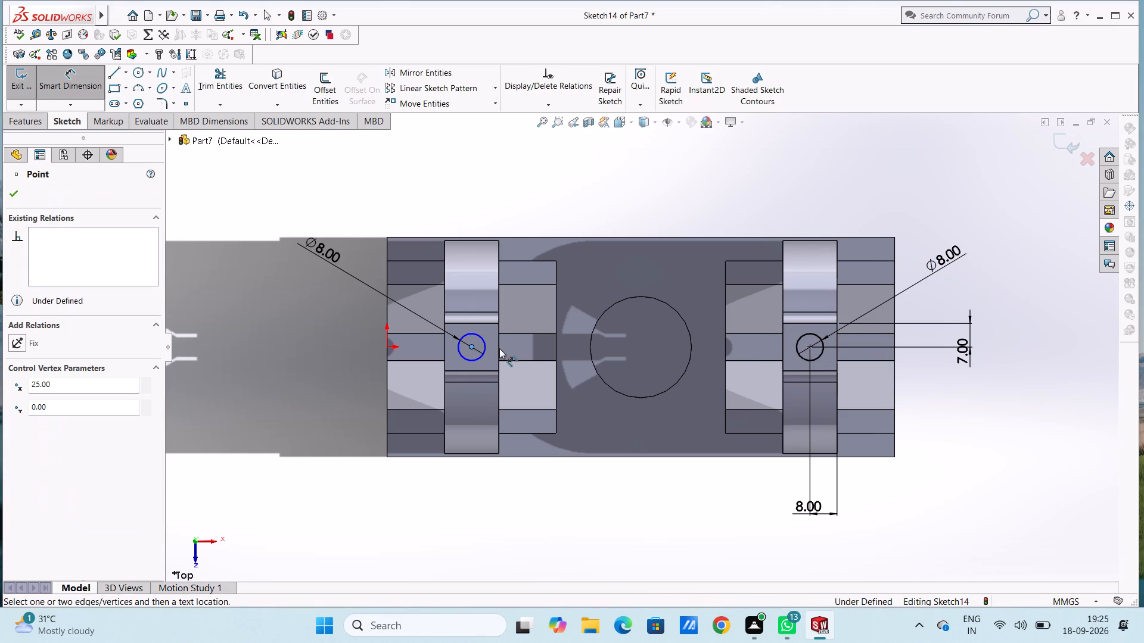
{"action": "left_click", "coordinate": [499, 348]}
{"action": "left_click", "coordinate": [481, 519]}
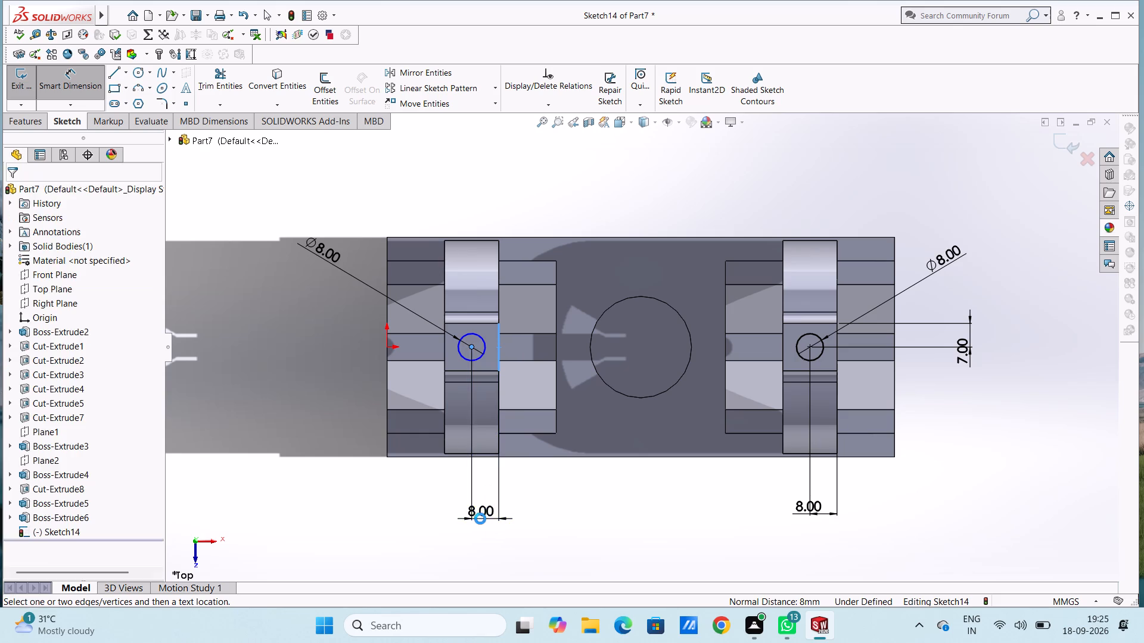
{"action": "left_click", "coordinate": [428, 501]}
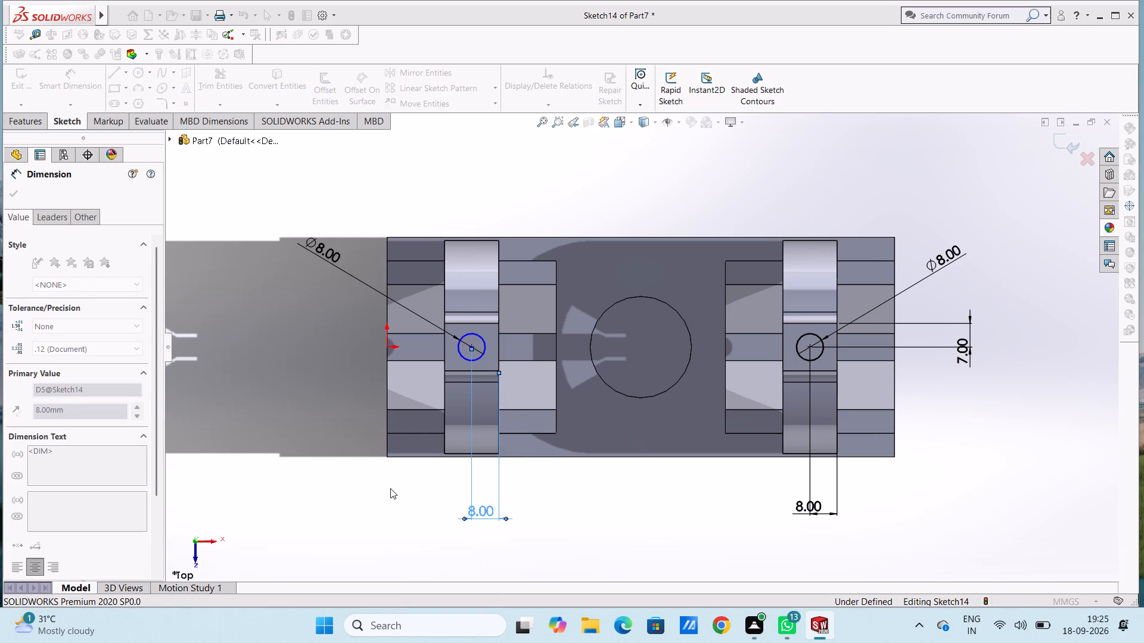
{"action": "left_click", "coordinate": [380, 487]}
{"action": "left_click", "coordinate": [472, 321]}
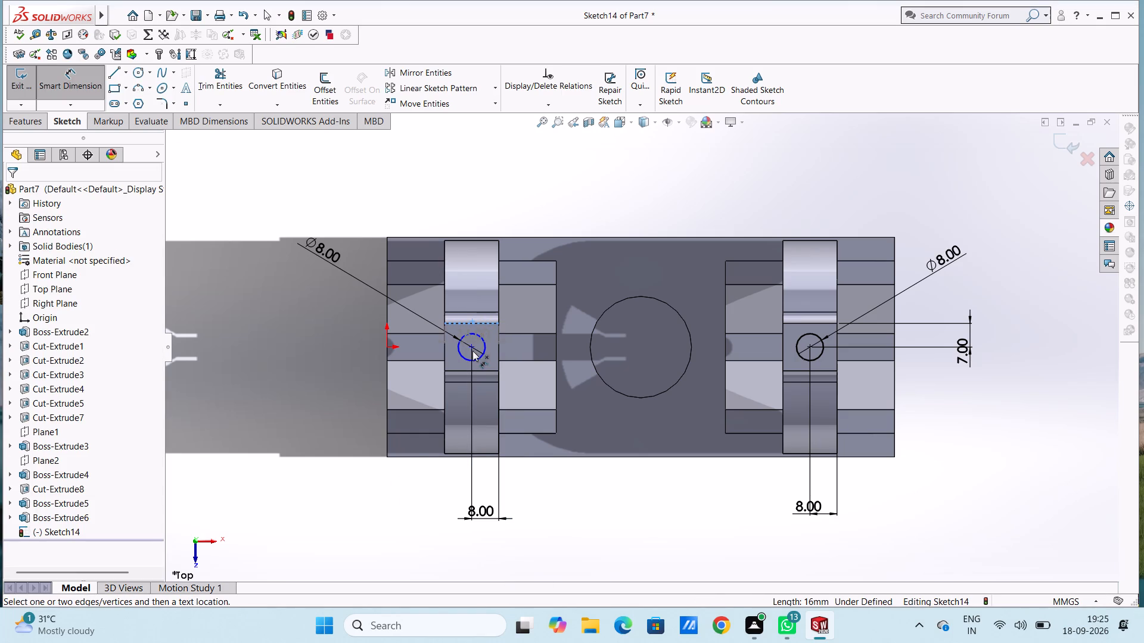
{"action": "left_click", "coordinate": [472, 347]}
{"action": "left_click", "coordinate": [297, 345]}
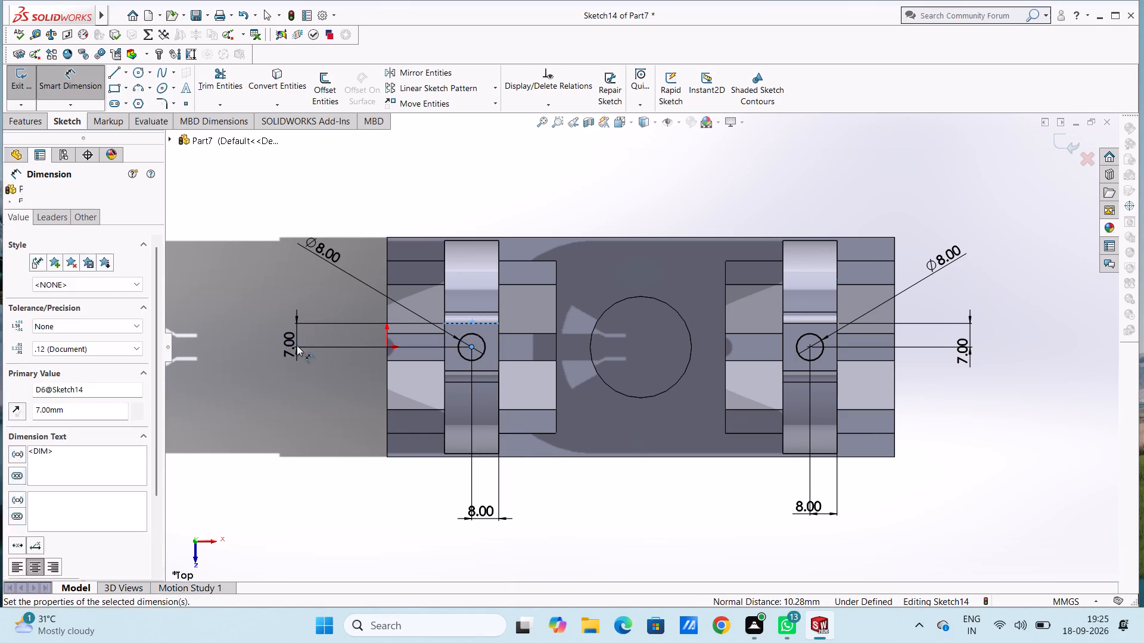
{"action": "left_click", "coordinate": [244, 327]}
{"action": "left_click", "coordinate": [287, 287]}
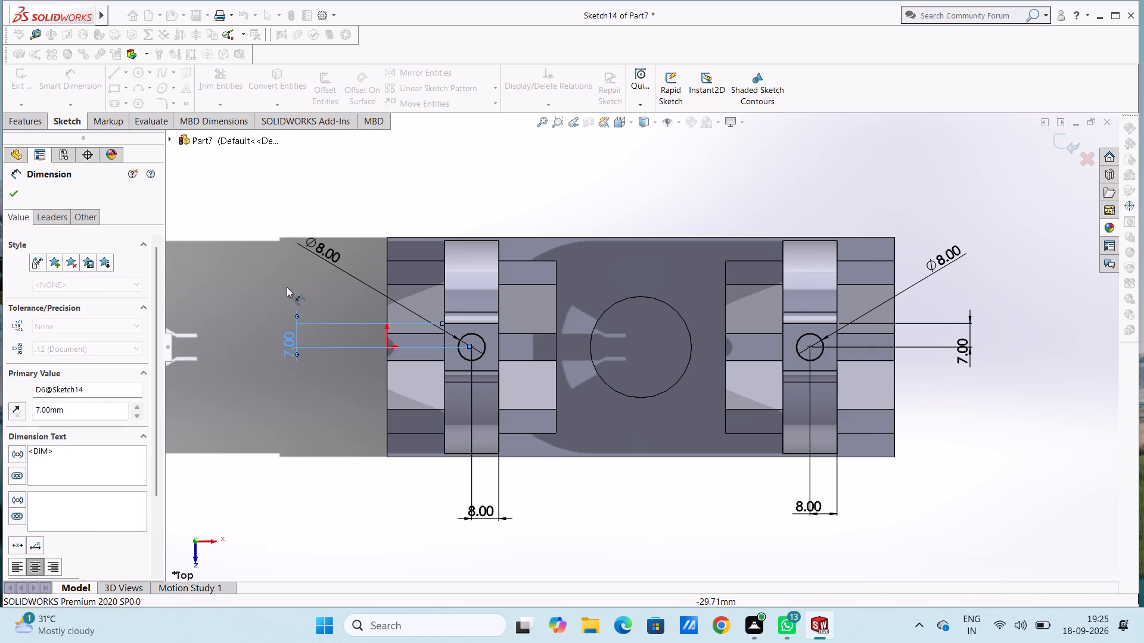
{"action": "key", "text": "Escape"}
{"action": "key", "text": "Escape"}
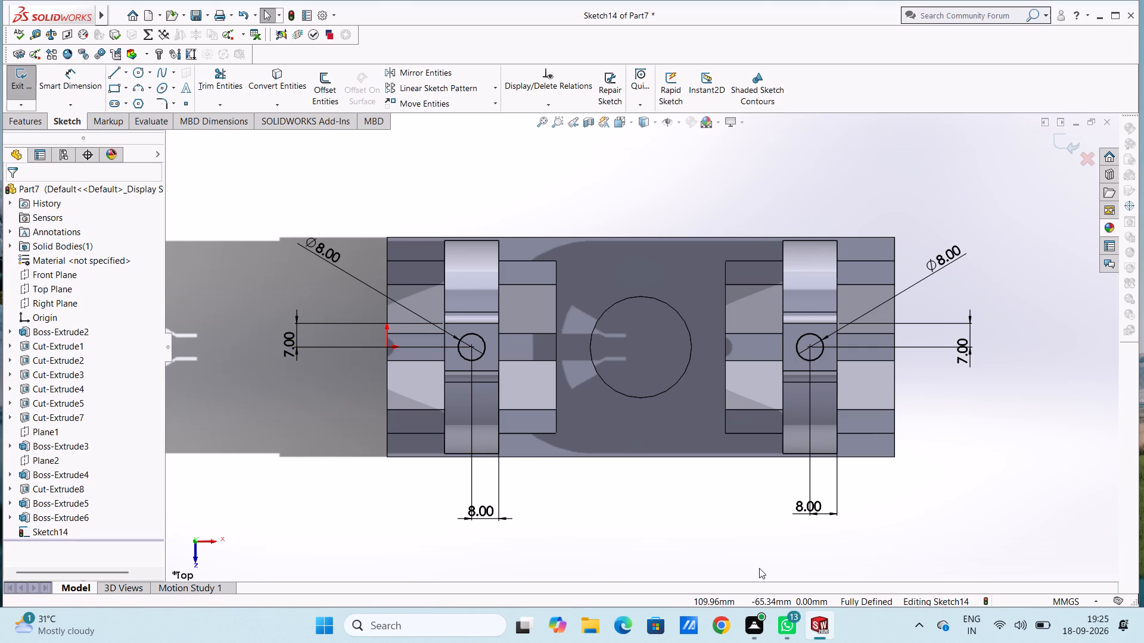
Boss-extrude both 8 mm circles blind 8 mm outward from the lug tops, merging the result.
{"action": "scroll", "coordinate": [742, 533], "scroll_direction": "up", "scroll_amount": 1}
{"action": "middle_click_drag", "start_coordinate": [742, 533], "coordinate": [662, 500]}
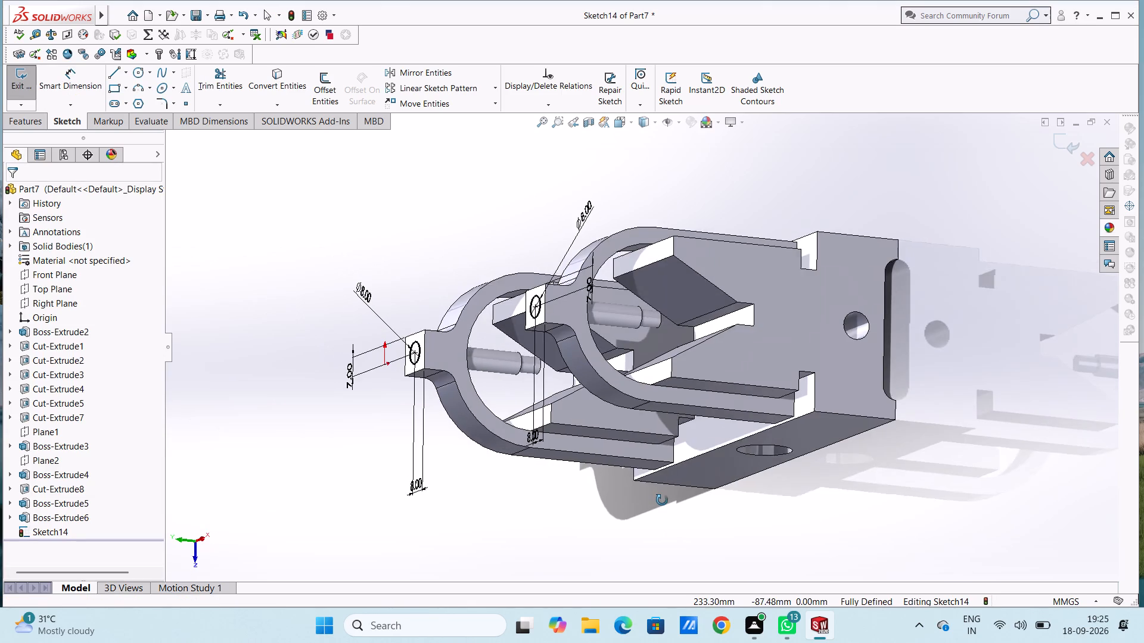
{"action": "middle_click_drag", "start_coordinate": [662, 500], "coordinate": [666, 502]}
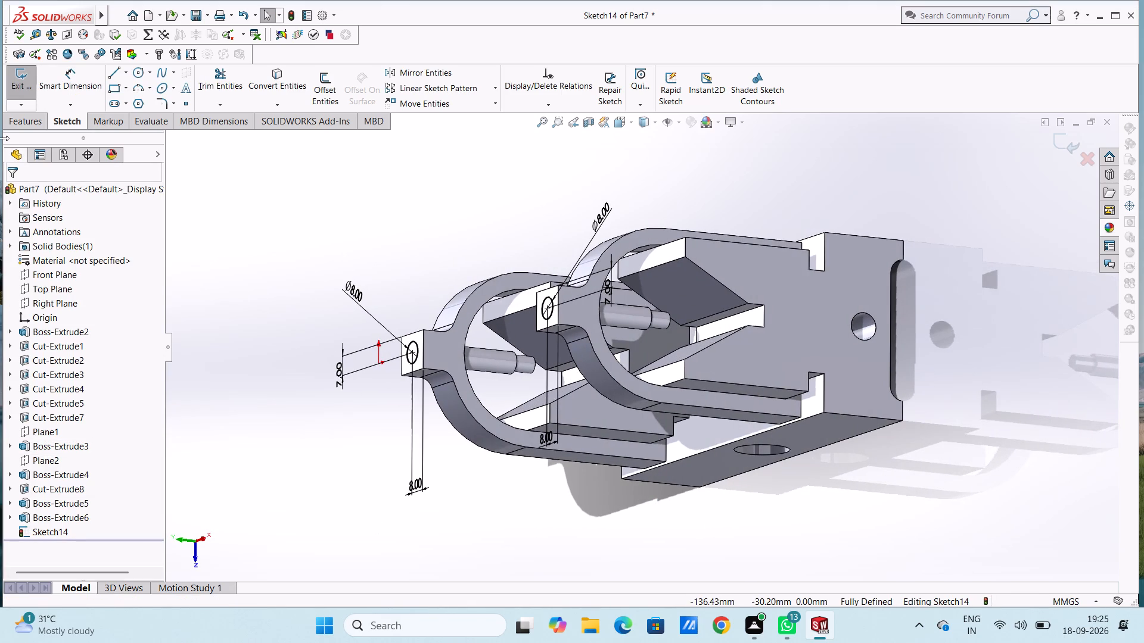
{"action": "left_click", "coordinate": [15, 124]}
{"action": "left_click", "coordinate": [24, 86]}
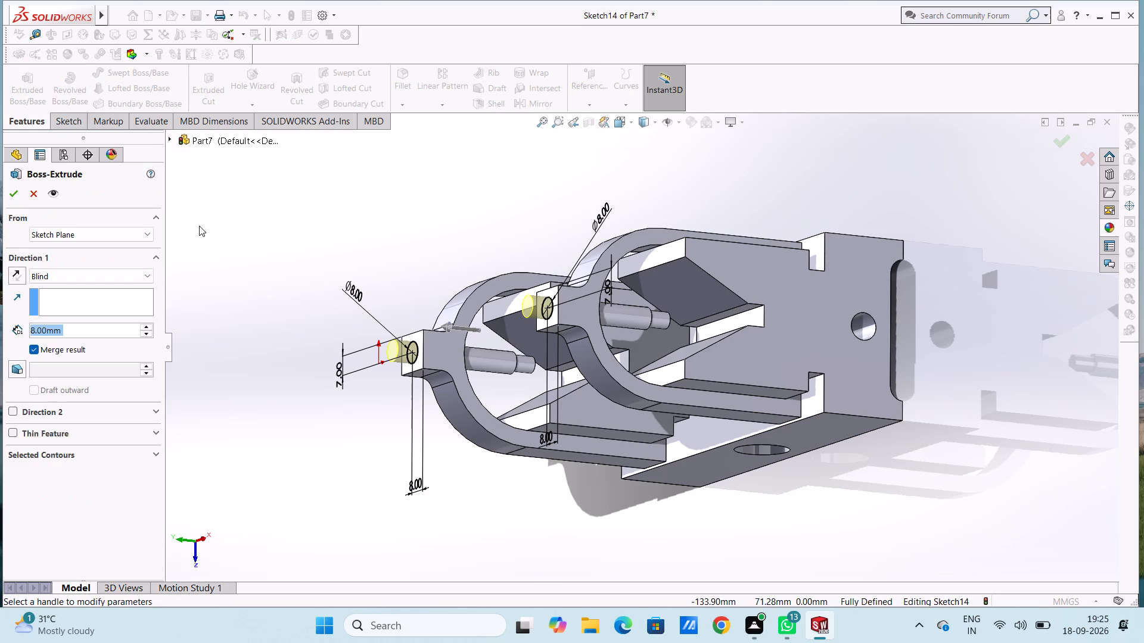
{"action": "left_click", "coordinate": [11, 195]}
{"action": "left_click", "coordinate": [250, 259]}
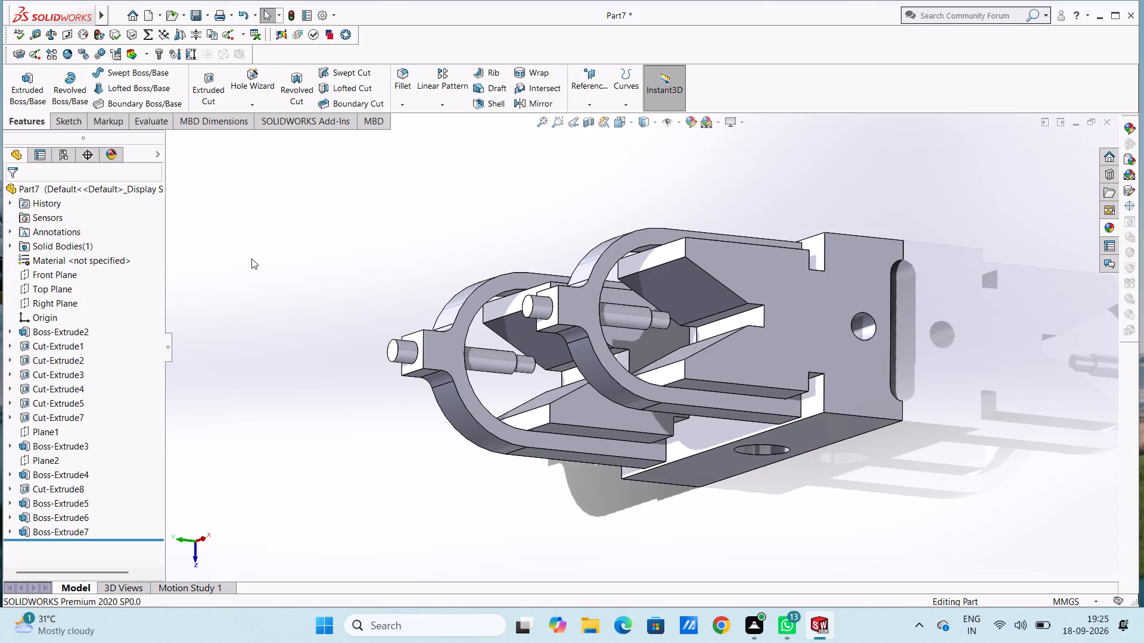
Sketch on the first screw's outer end face, drawing a 6 mm radius circle concentric with each clamp's screw.
{"action": "key", "text": "ctrl+5"}
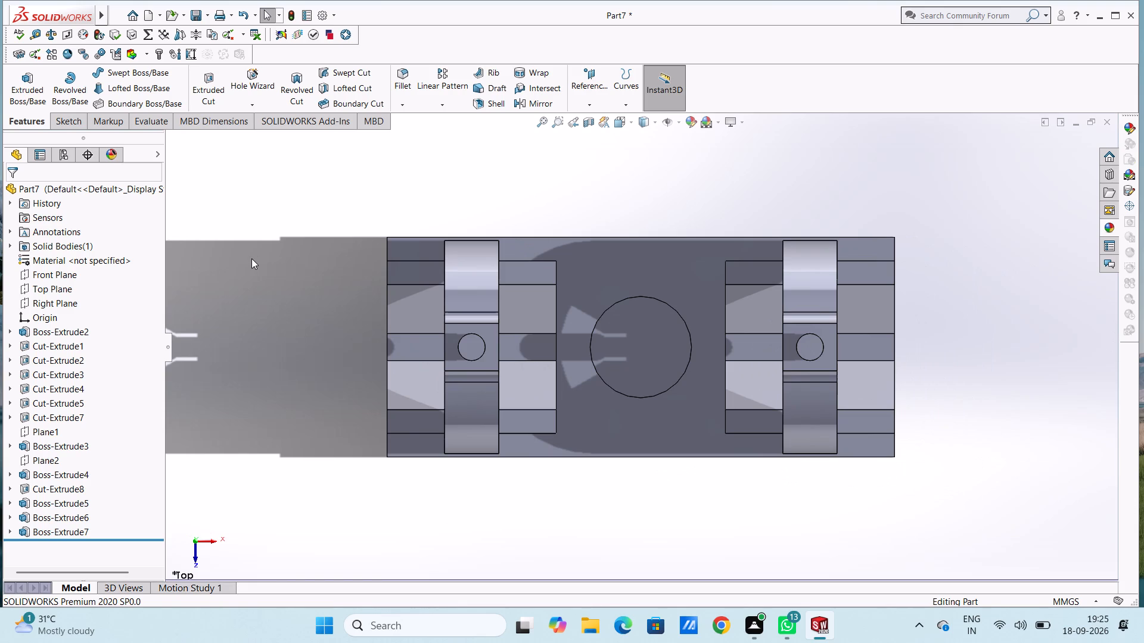
{"action": "left_click", "coordinate": [470, 348]}
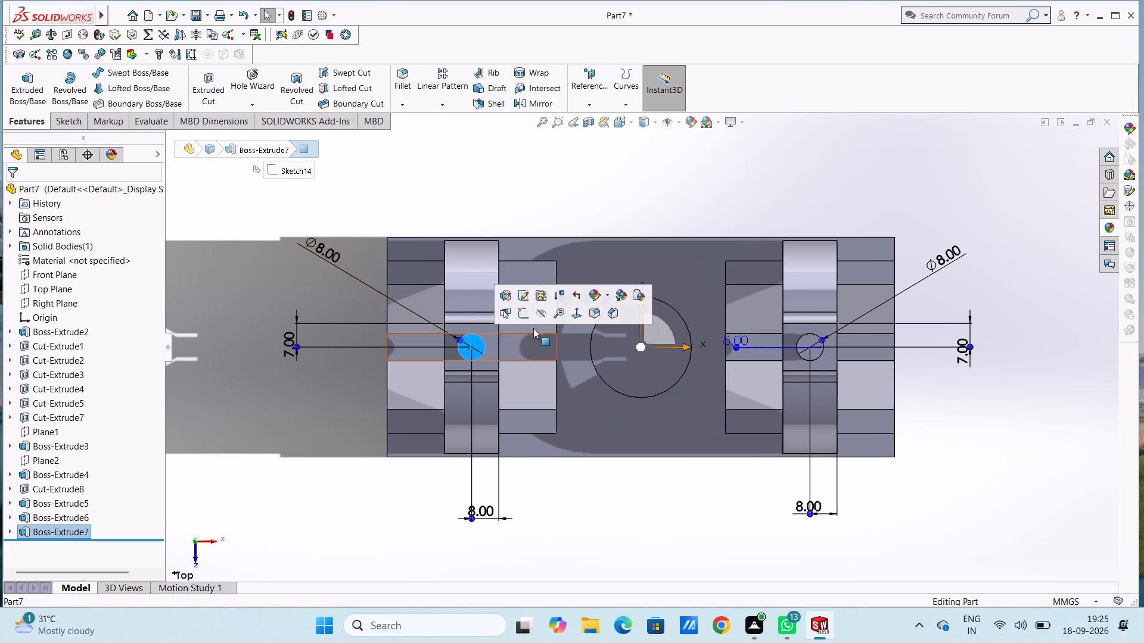
{"action": "left_click", "coordinate": [521, 315]}
{"action": "left_click", "coordinate": [558, 201]}
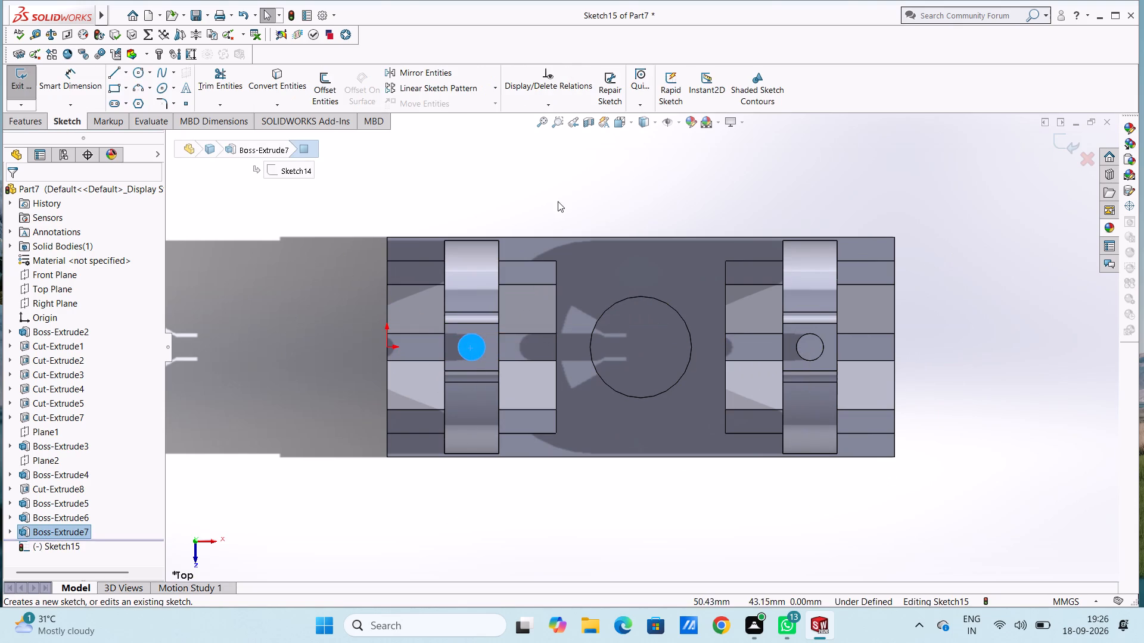
{"action": "left_click", "coordinate": [138, 76]}
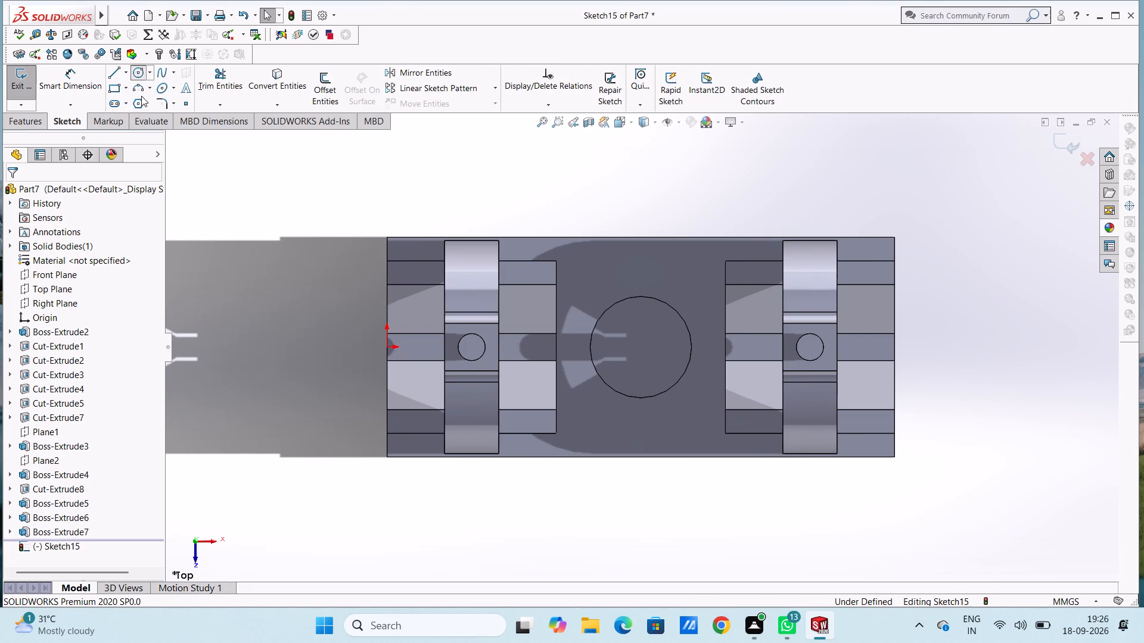
{"action": "left_click", "coordinate": [471, 346]}
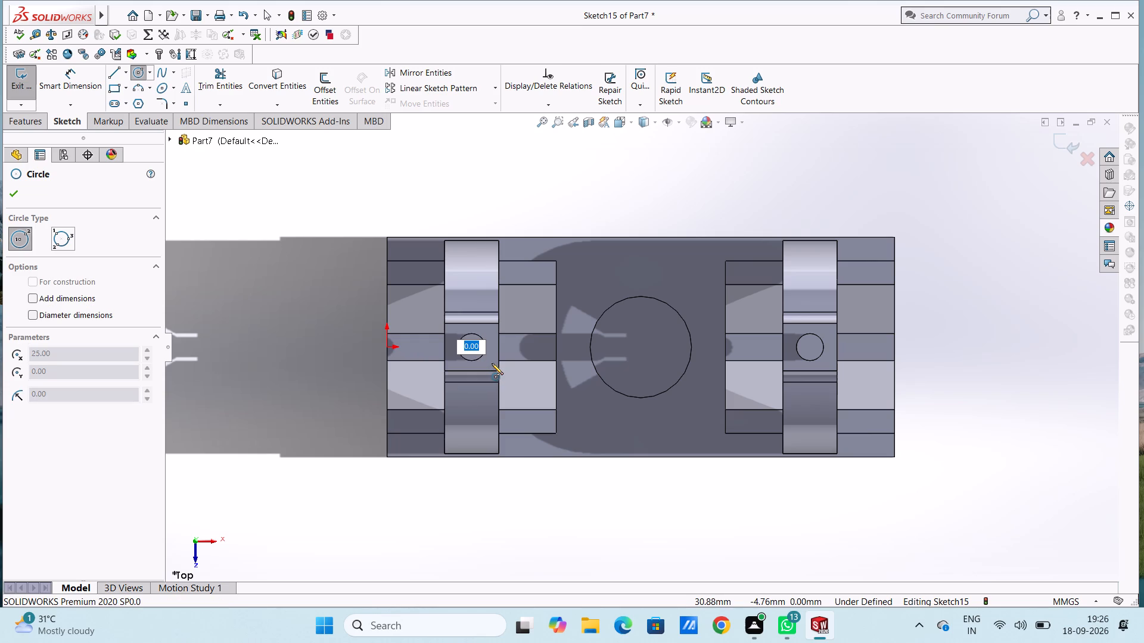
{"action": "key", "text": "6"}
{"action": "key", "text": "Return"}
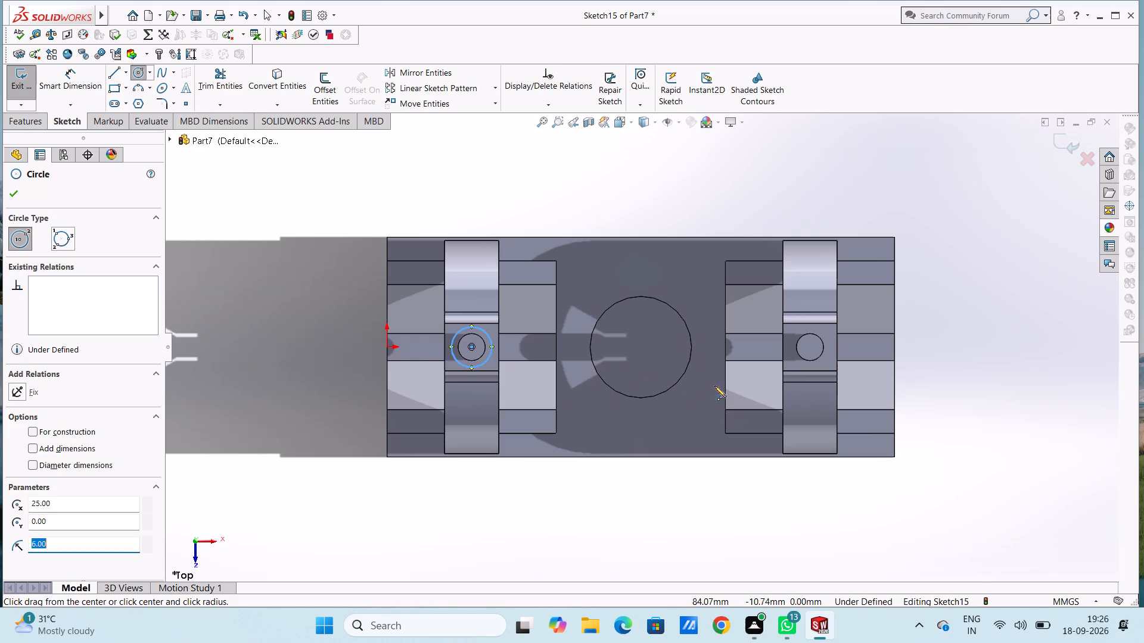
{"action": "left_click", "coordinate": [810, 347]}
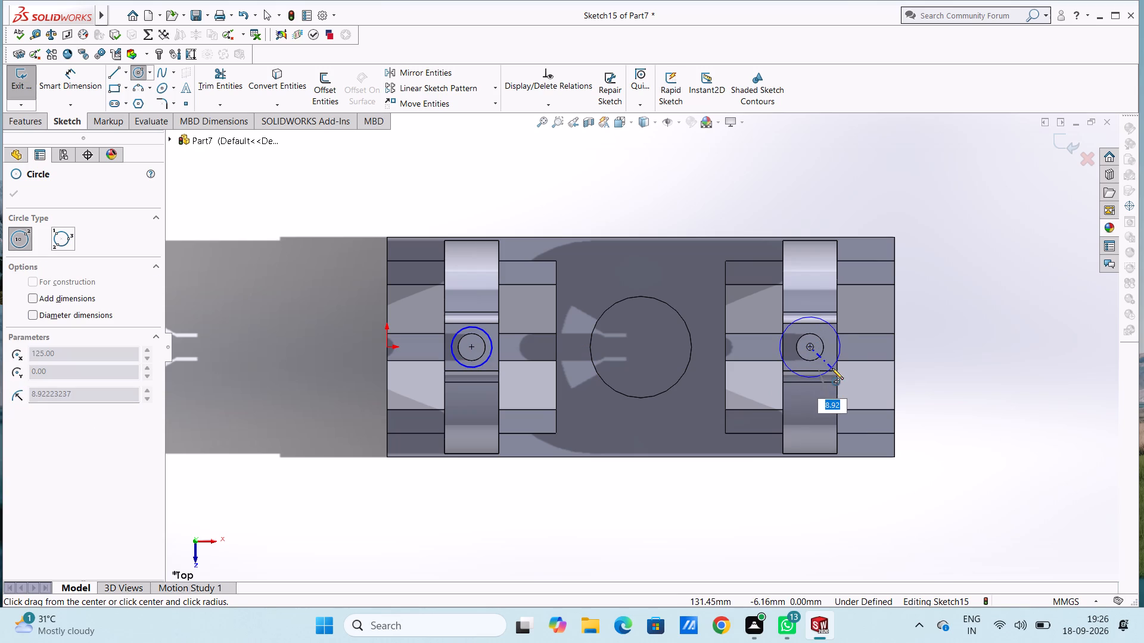
{"action": "key", "text": "6"}
{"action": "key", "text": "Return"}
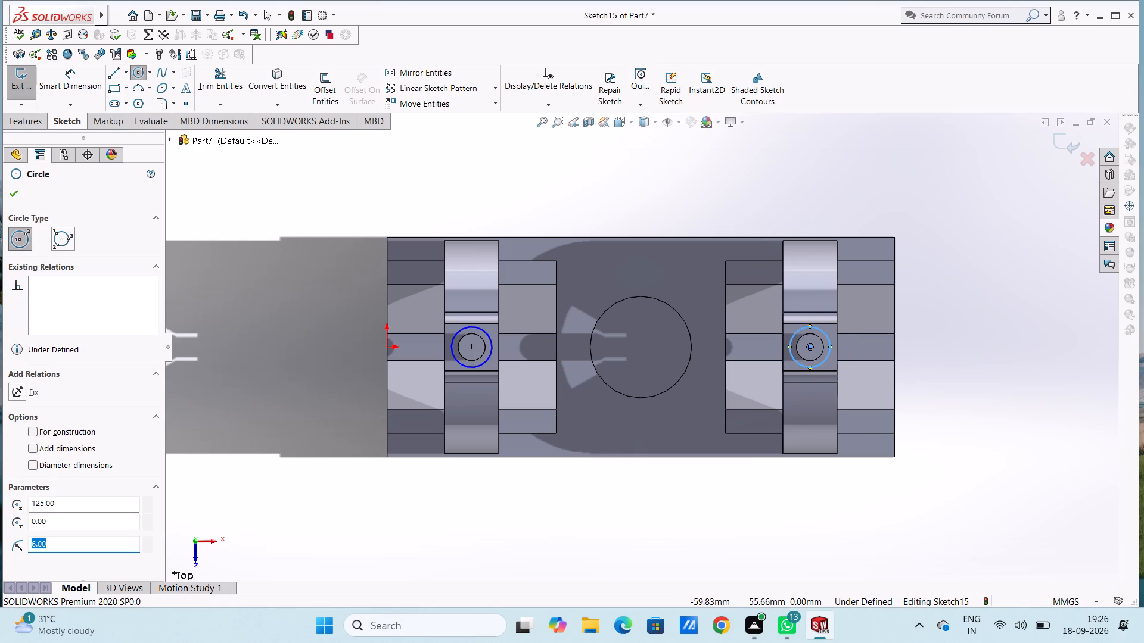
Dimension the circles around both clamp screws with a 12 mm diameter each.
{"action": "left_click", "coordinate": [69, 86]}
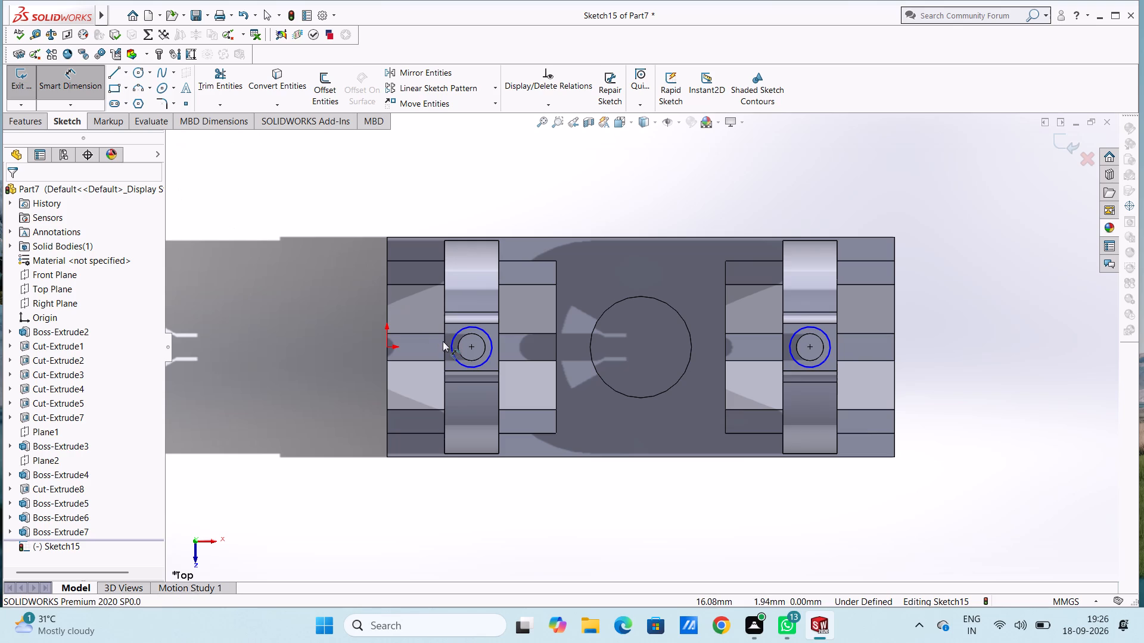
{"action": "left_click", "coordinate": [450, 347]}
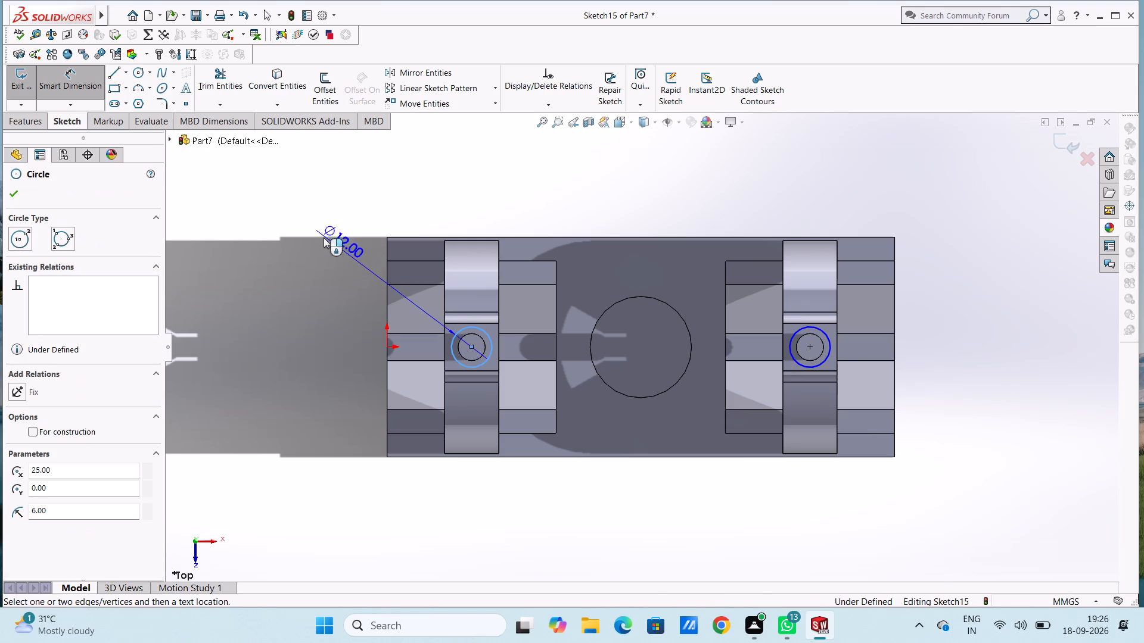
{"action": "left_click", "coordinate": [307, 212]}
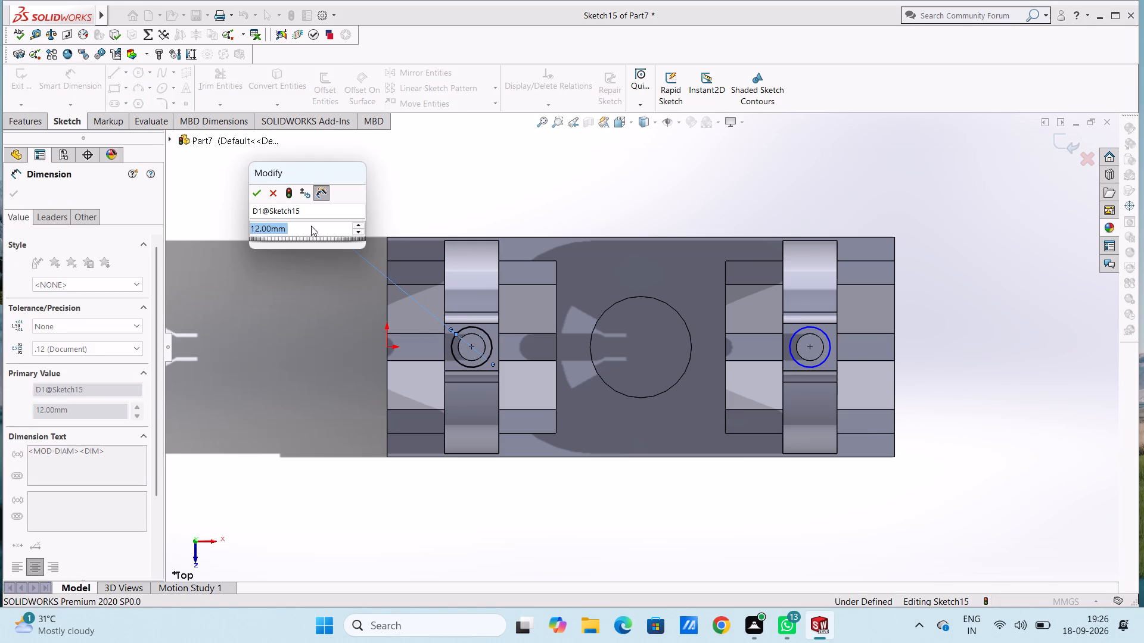
{"action": "left_click", "coordinate": [257, 190]}
{"action": "left_click", "coordinate": [251, 214]}
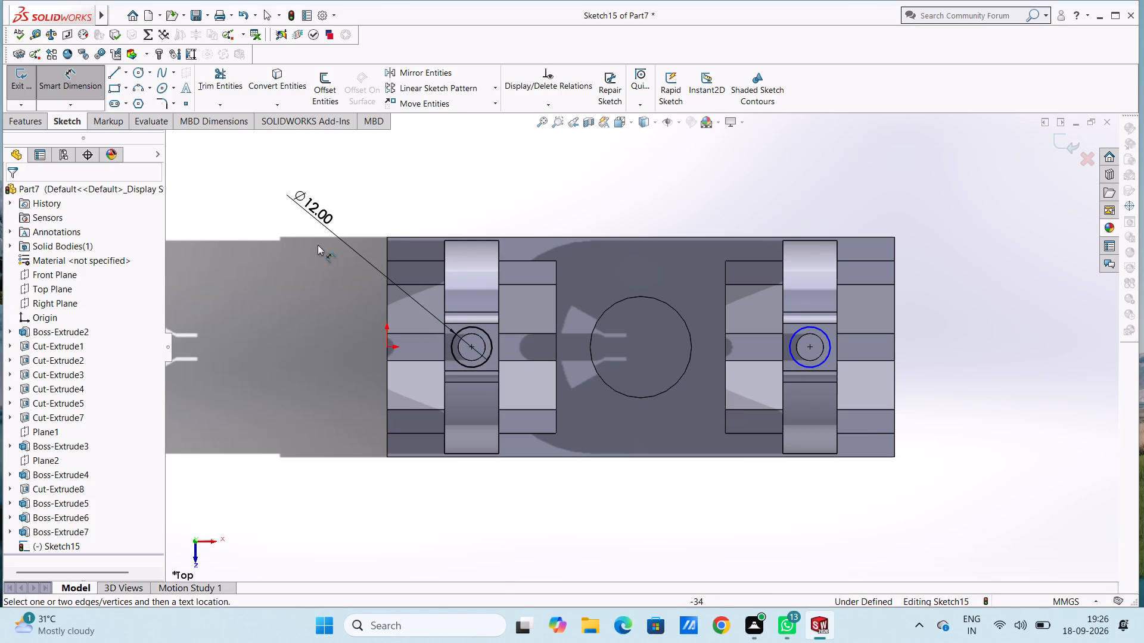
{"action": "left_click", "coordinate": [813, 329]}
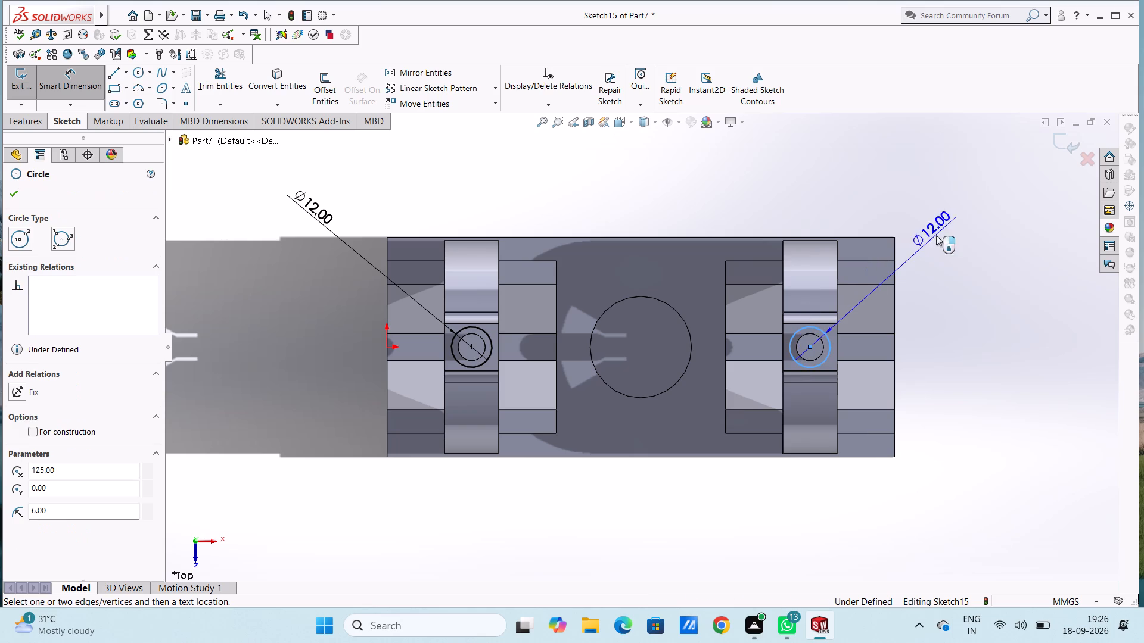
{"action": "left_click", "coordinate": [952, 228]}
{"action": "left_click", "coordinate": [901, 209]}
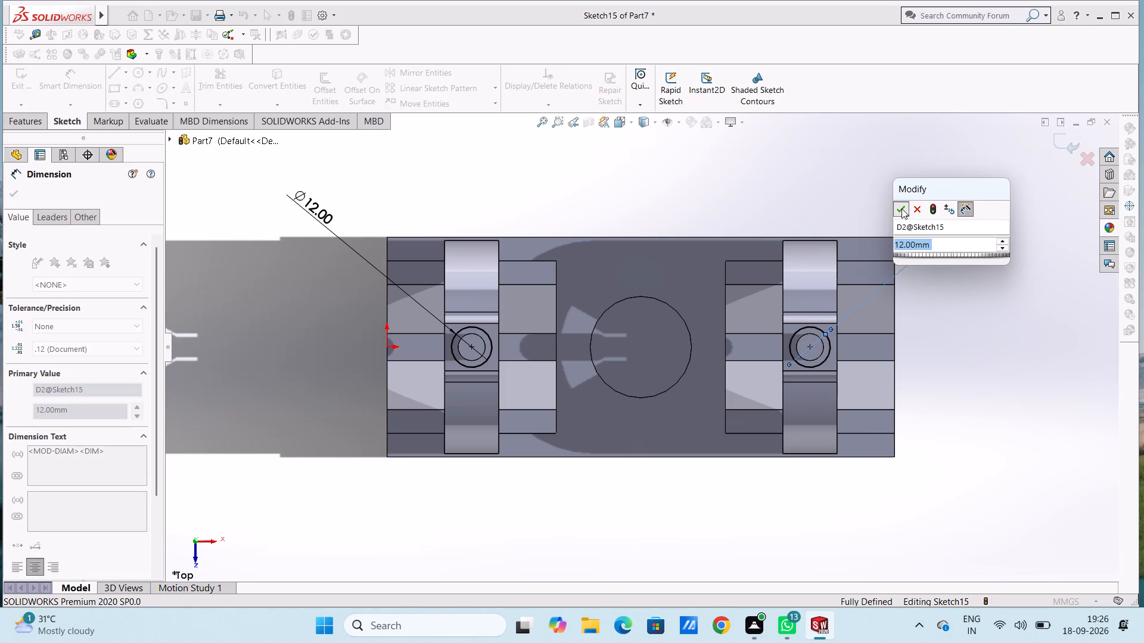
{"action": "left_click", "coordinate": [865, 191]}
{"action": "middle_click_drag", "start_coordinate": [973, 334], "coordinate": [950, 334]}
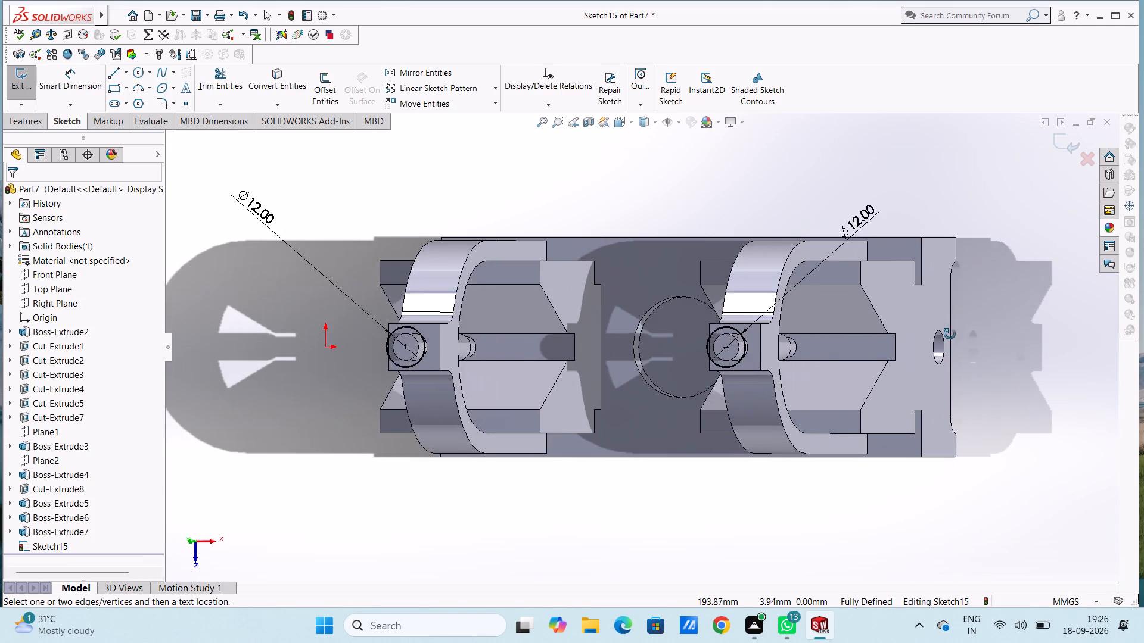
{"action": "middle_click_drag", "start_coordinate": [950, 334], "coordinate": [937, 339]}
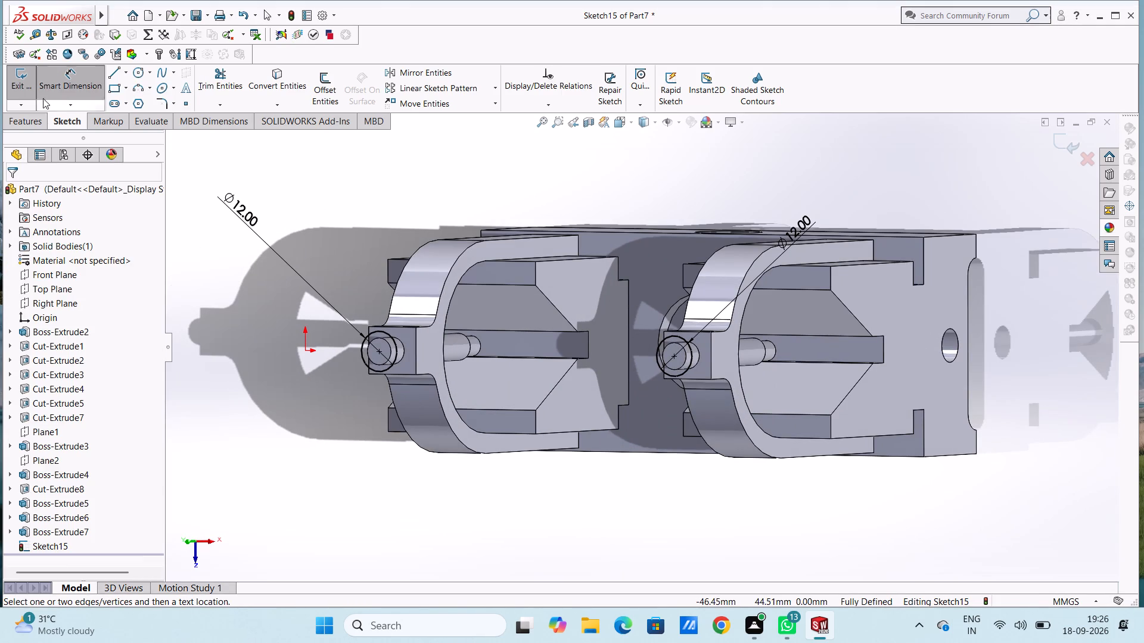
{"action": "left_click", "coordinate": [50, 87]}
Boss-extrude both 12 mm circles blind 12 mm outward to form the screw heads, merging the result.
{"action": "left_click", "coordinate": [30, 123]}
{"action": "left_click", "coordinate": [31, 93]}
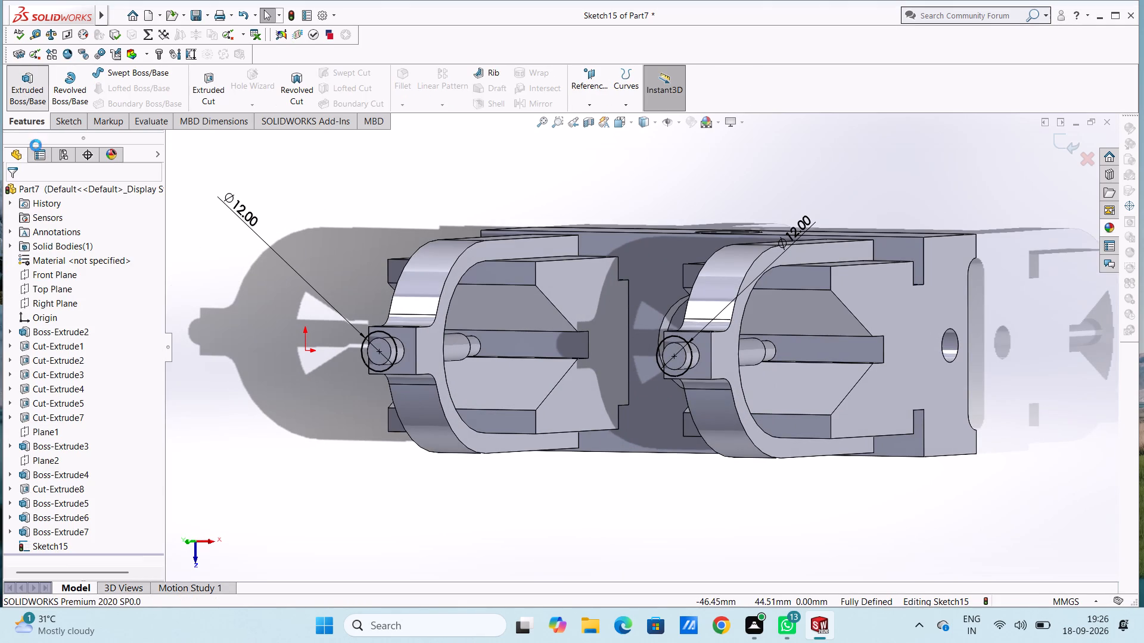
{"action": "middle_click_drag", "start_coordinate": [206, 351], "coordinate": [225, 255]}
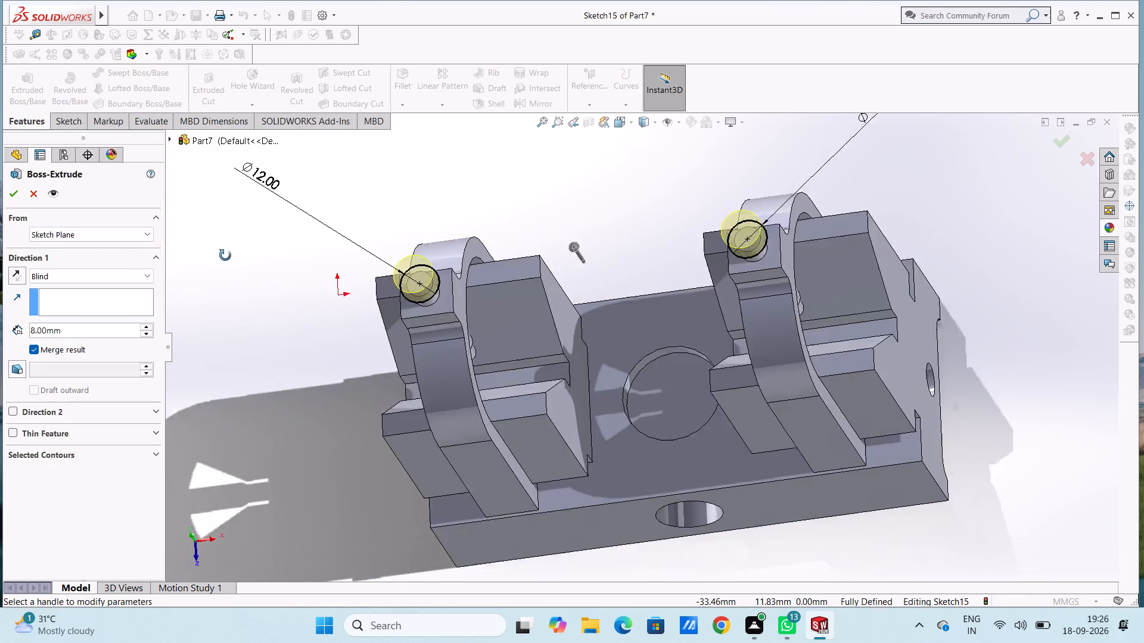
{"action": "middle_click_drag", "start_coordinate": [225, 255], "coordinate": [225, 205]}
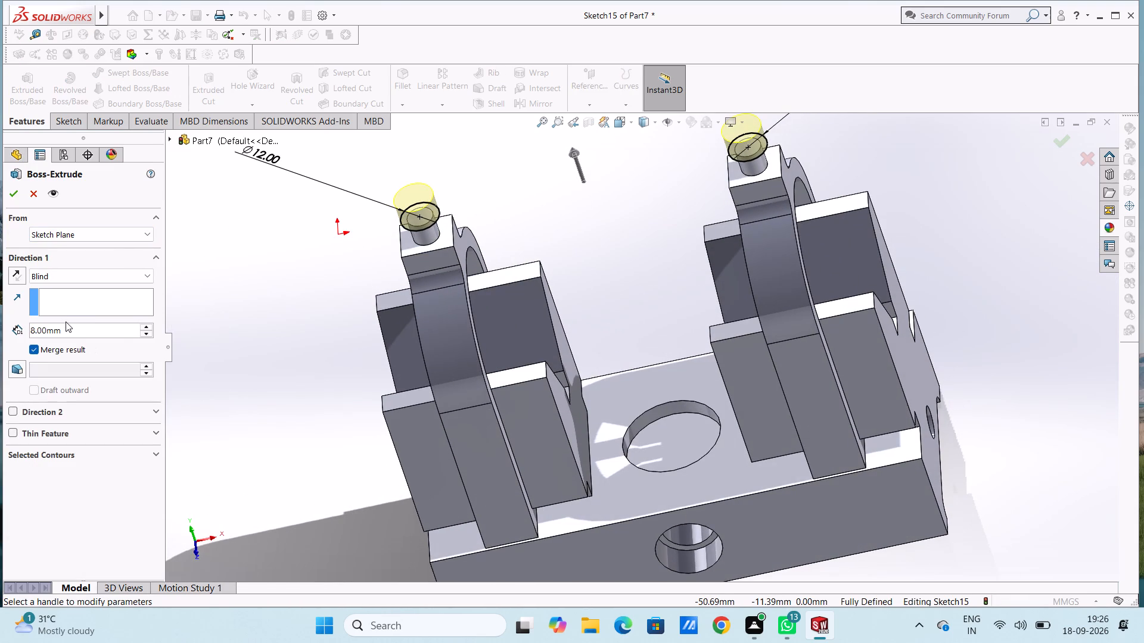
{"action": "left_click", "coordinate": [66, 321]}
{"action": "left_click_drag", "start_coordinate": [67, 323], "coordinate": [69, 329]}
{"action": "double_click", "coordinate": [69, 329]}
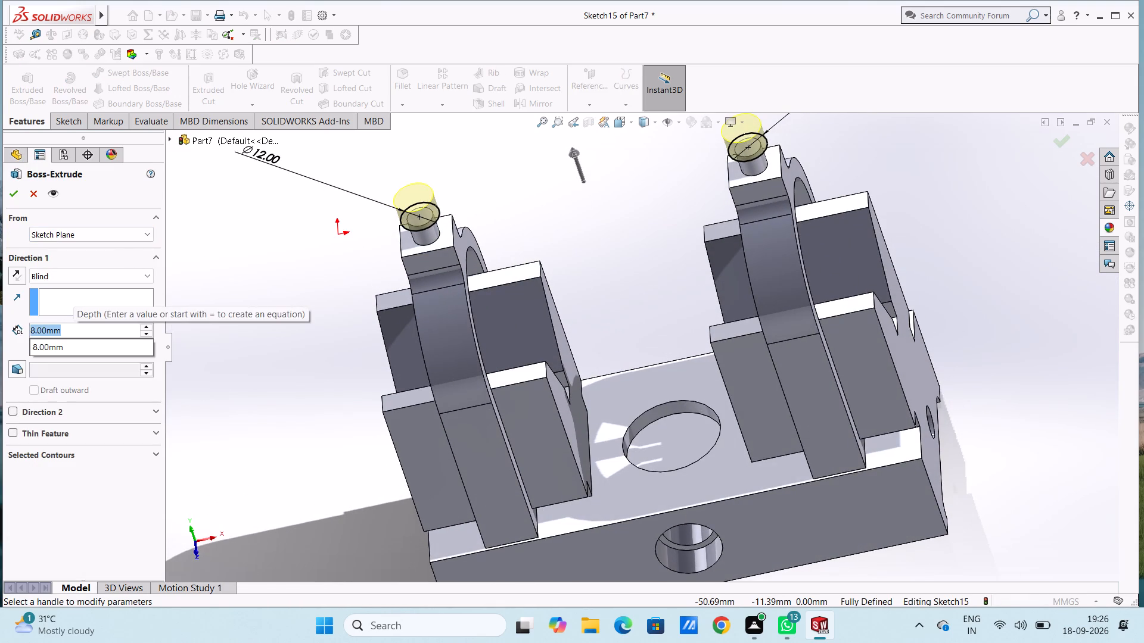
{"action": "type", "text": "10"}
{"action": "key", "text": "Return"}
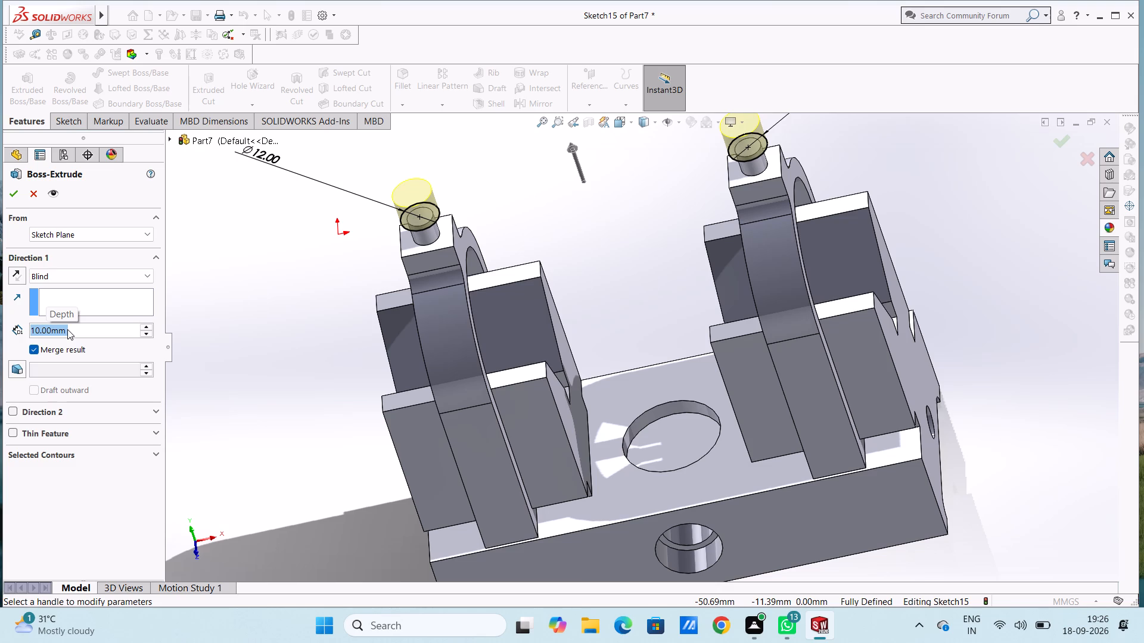
{"action": "type", "text": "12"}
{"action": "key", "text": "Return"}
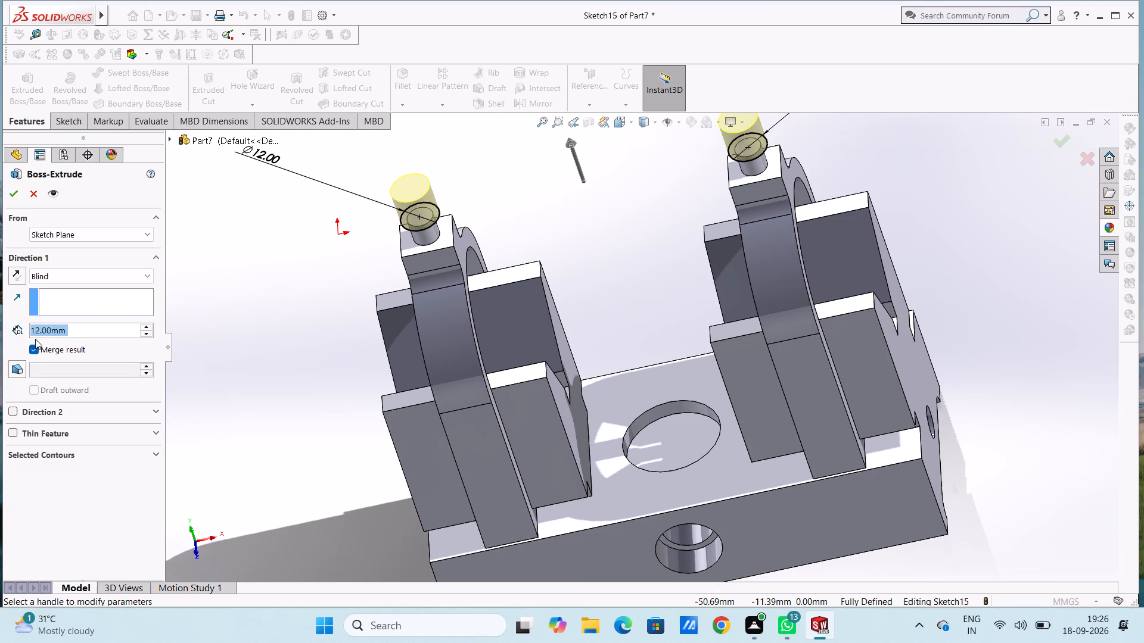
{"action": "left_click", "coordinate": [17, 198]}
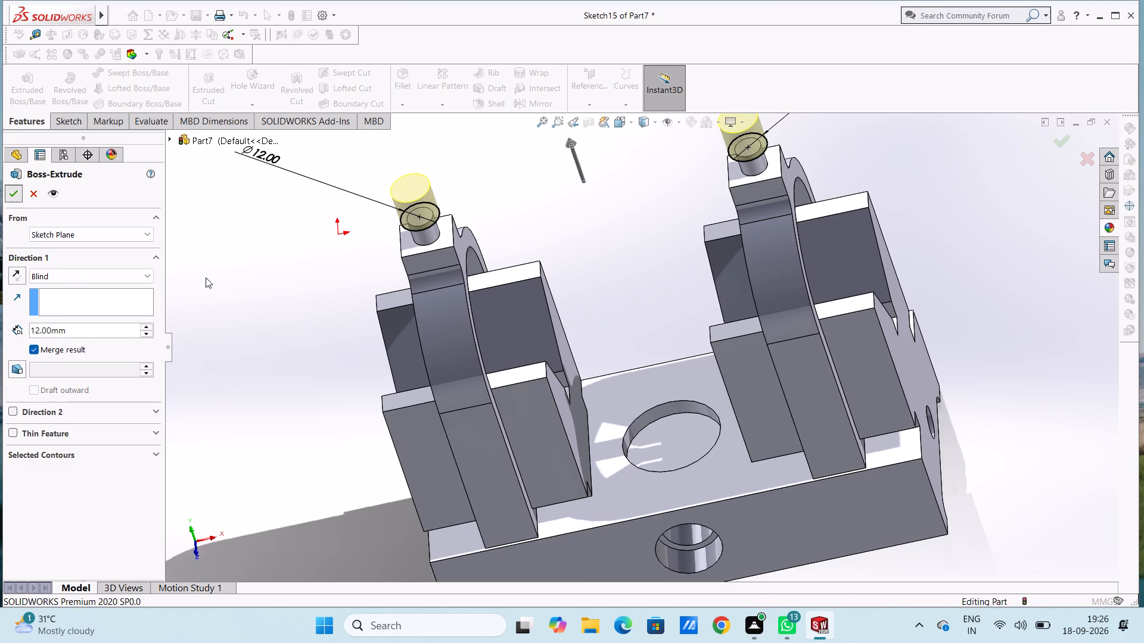
{"action": "left_click", "coordinate": [223, 285]}
Fillet the outer end edges of both screw heads with a 1 mm radius.
{"action": "middle_click_drag", "start_coordinate": [248, 339], "coordinate": [211, 374]}
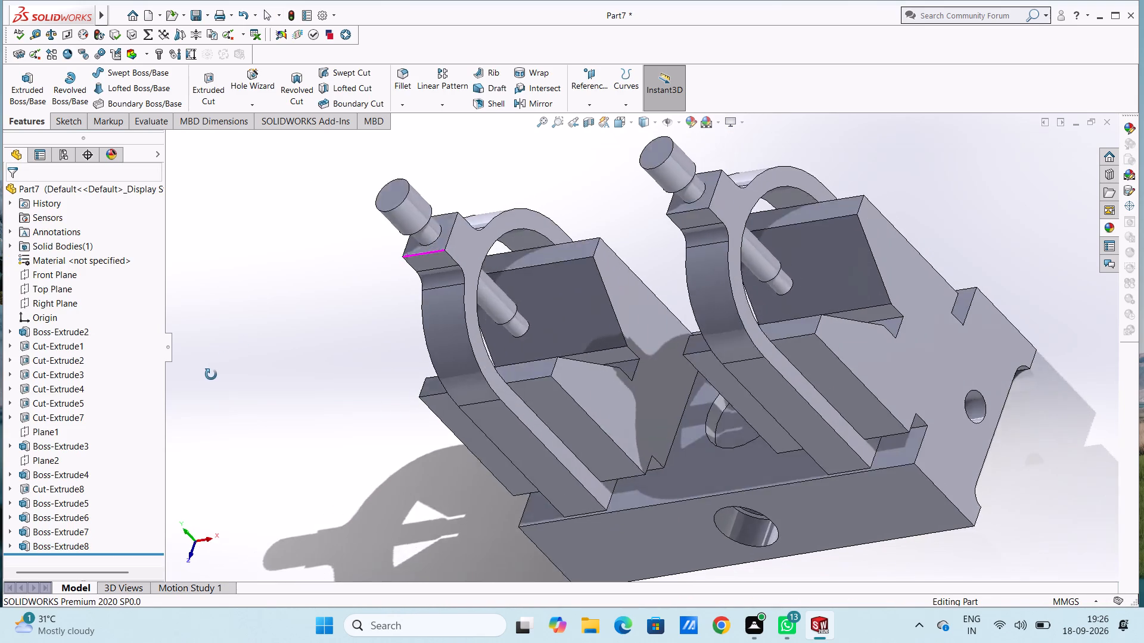
{"action": "middle_click_drag", "start_coordinate": [211, 374], "coordinate": [189, 395]}
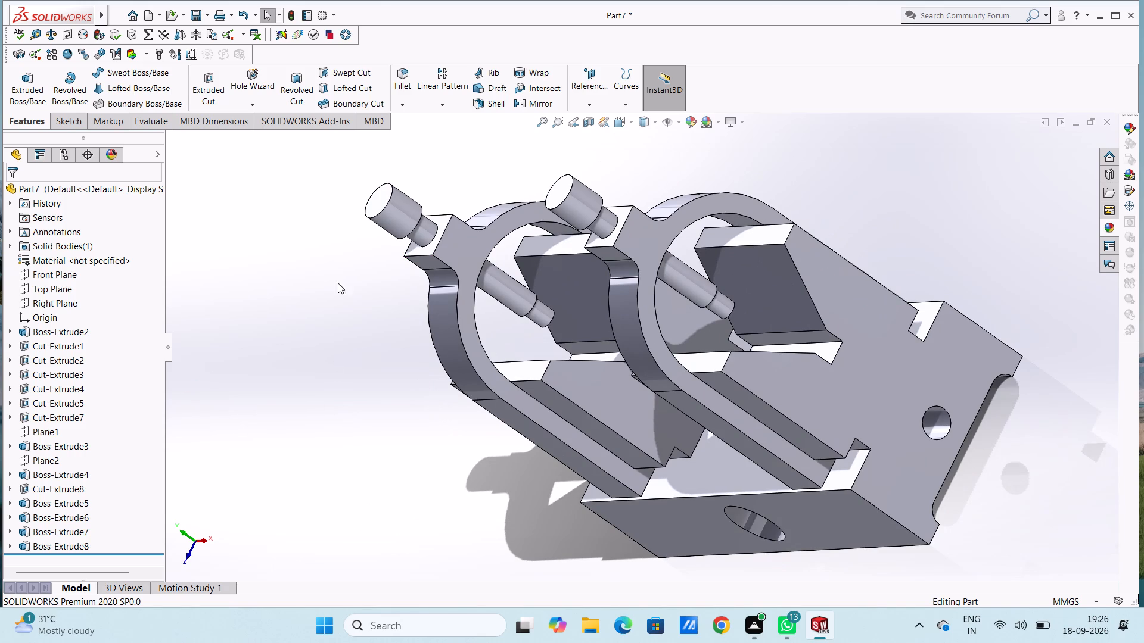
{"action": "scroll", "coordinate": [394, 178], "scroll_direction": "down", "scroll_amount": 5}
{"action": "left_click", "coordinate": [403, 77]}
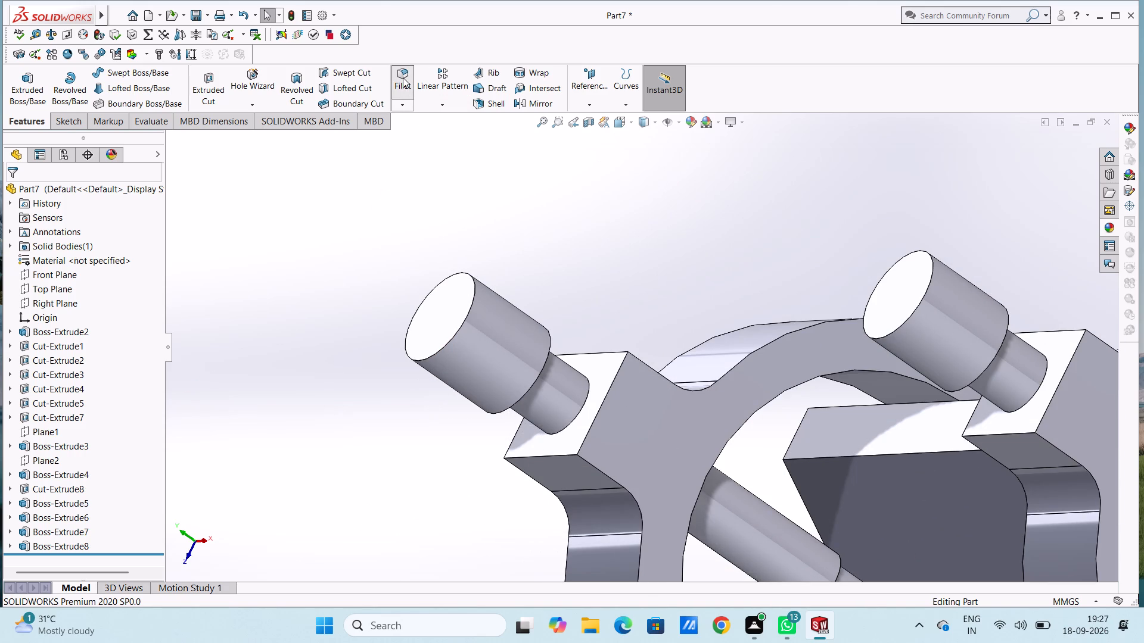
{"action": "left_click", "coordinate": [467, 319]}
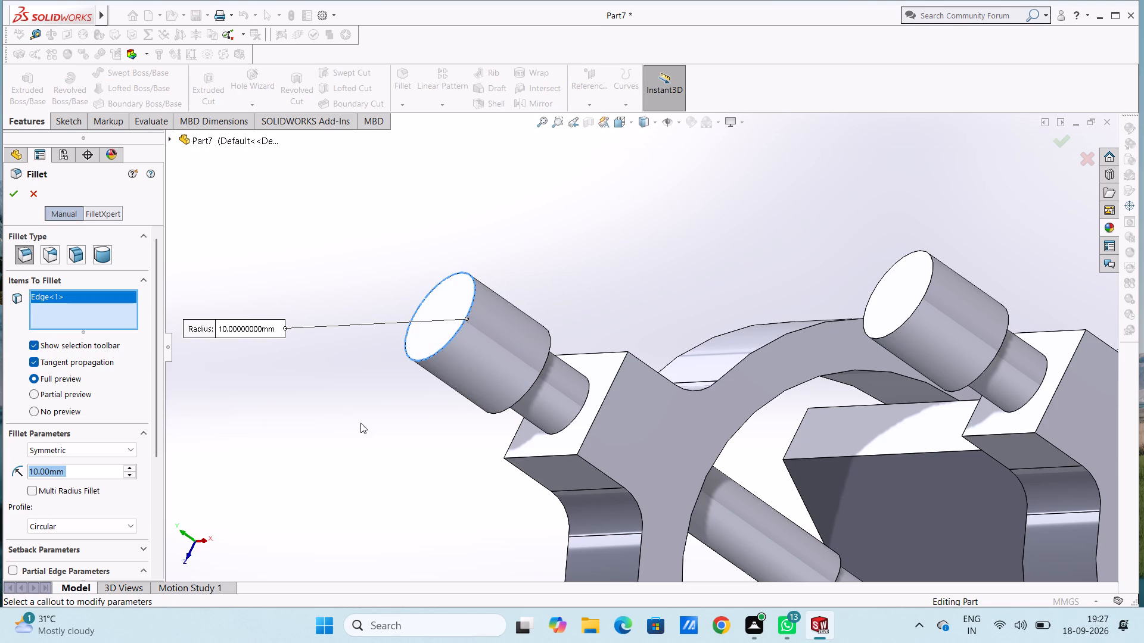
{"action": "key", "text": "1"}
{"action": "key", "text": "Return"}
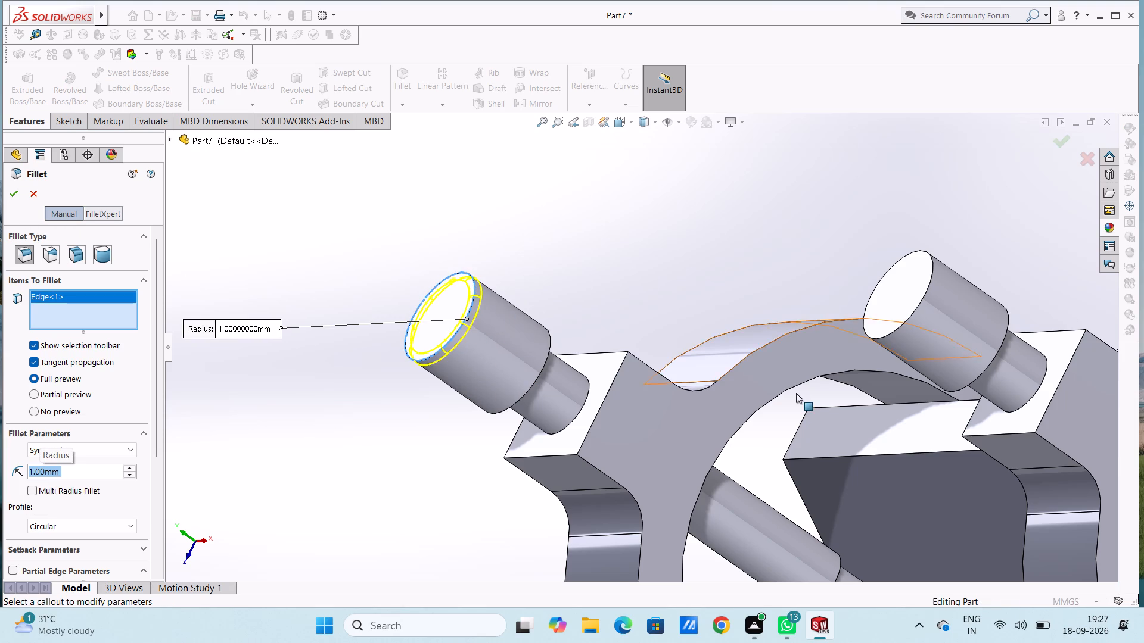
{"action": "left_click", "coordinate": [922, 299]}
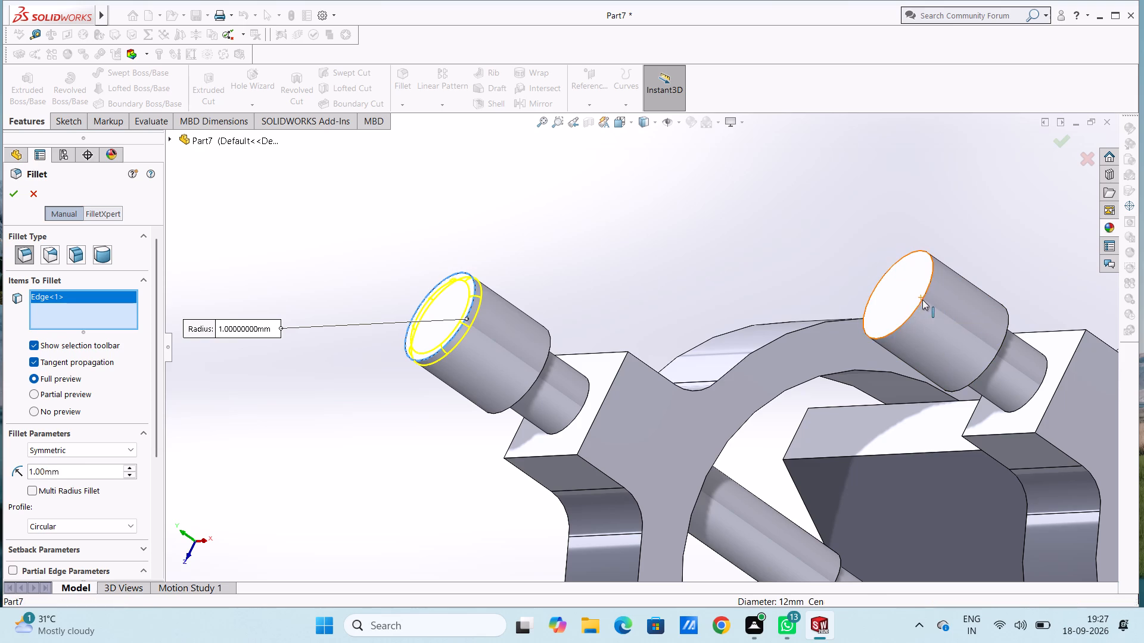
{"action": "left_click", "coordinate": [10, 198]}
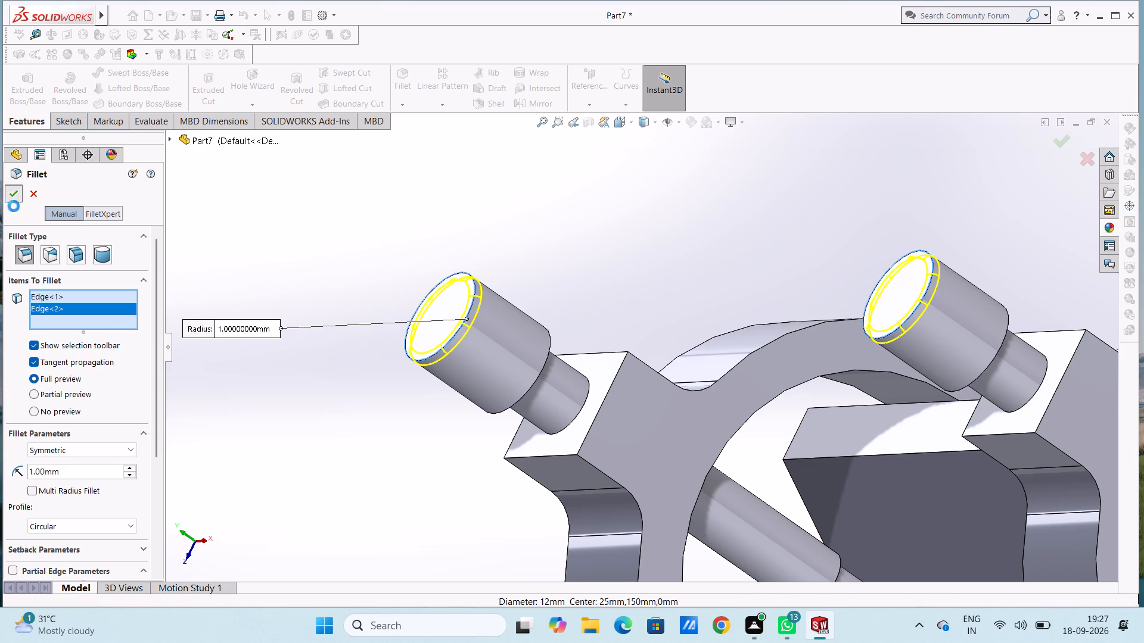
{"action": "left_click", "coordinate": [296, 248]}
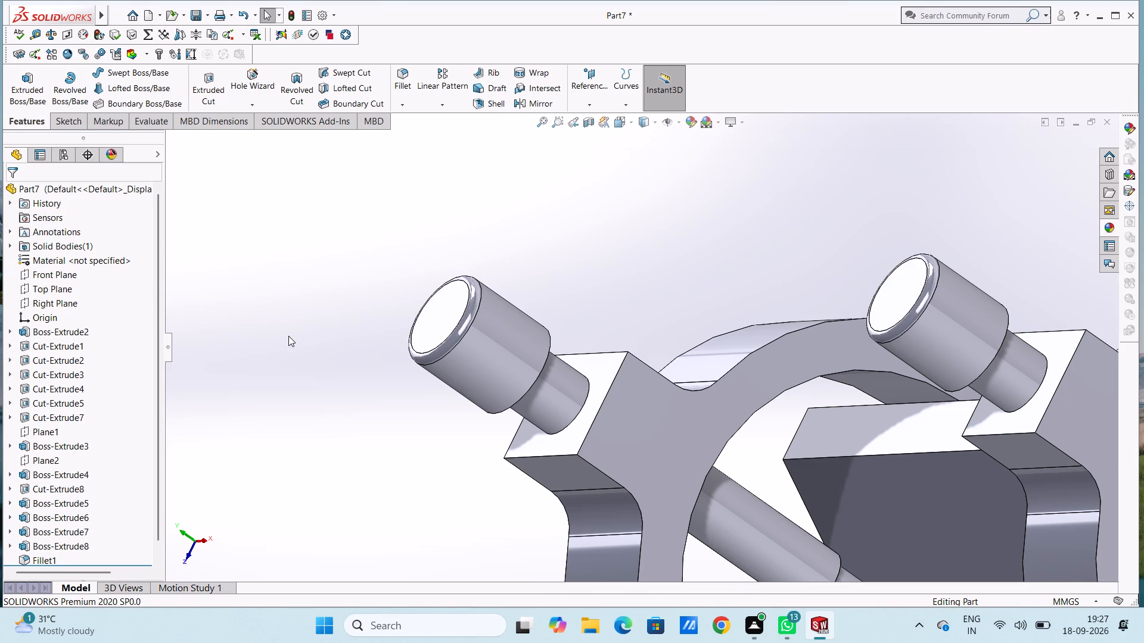
Fillet the lug-facing circular edges of both screw heads with a 1 mm radius.
{"action": "scroll", "coordinate": [590, 407], "scroll_direction": "down", "scroll_amount": 4}
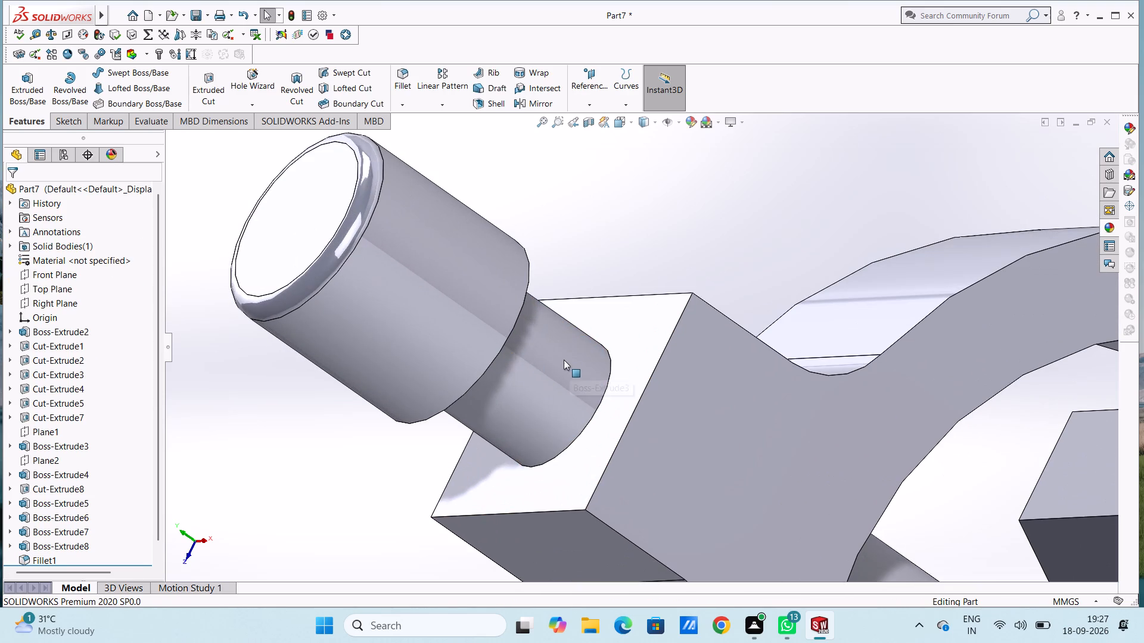
{"action": "left_click", "coordinate": [505, 344]}
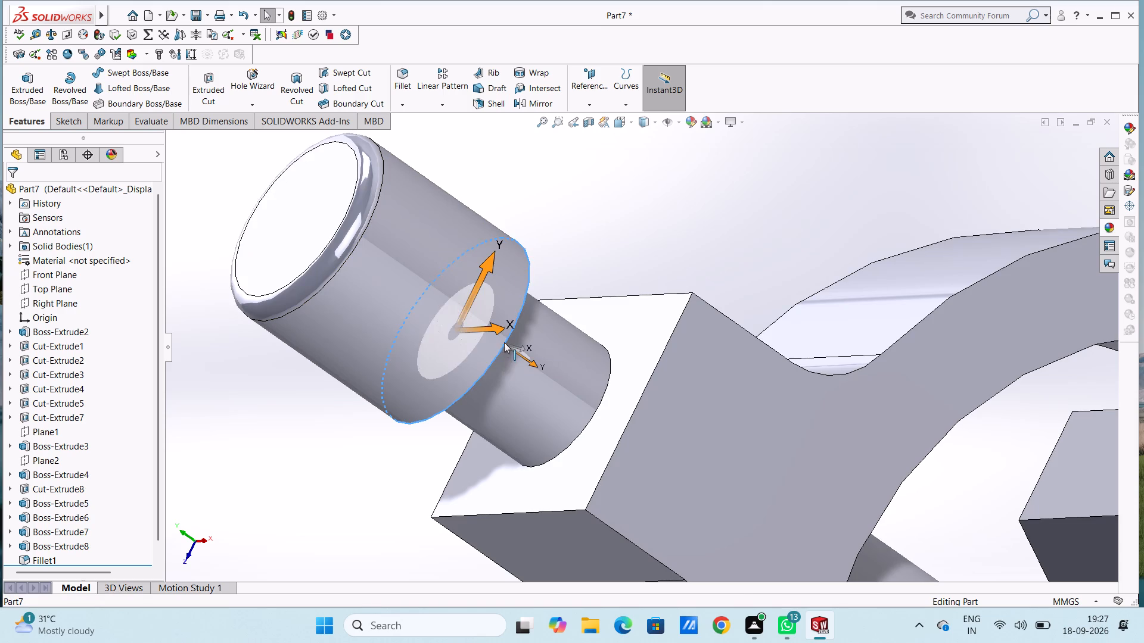
{"action": "left_click", "coordinate": [397, 71]}
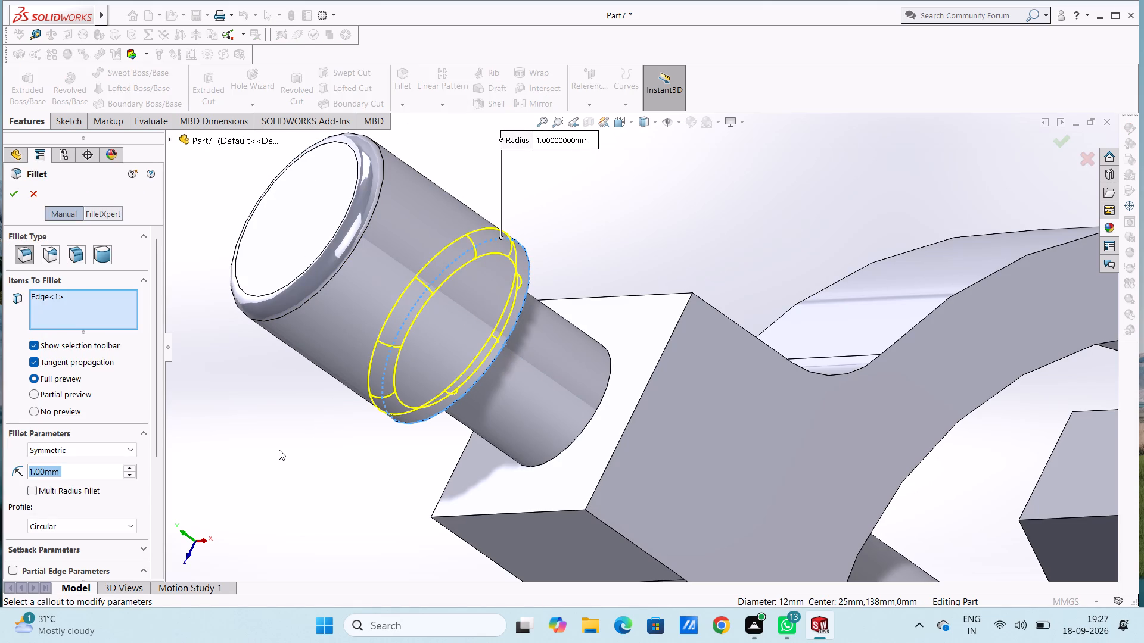
{"action": "scroll", "coordinate": [278, 449], "scroll_direction": "up", "scroll_amount": 4}
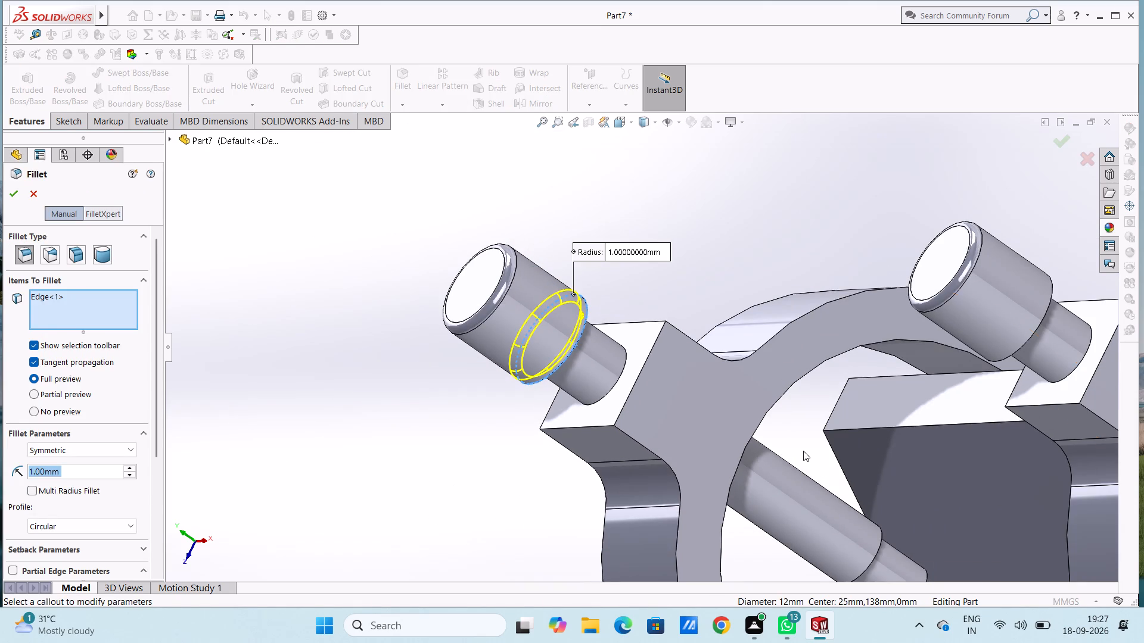
{"action": "scroll", "coordinate": [803, 451], "scroll_direction": "down", "scroll_amount": 3}
{"action": "scroll", "coordinate": [899, 368], "scroll_direction": "up", "scroll_amount": 5}
{"action": "scroll", "coordinate": [948, 288], "scroll_direction": "down", "scroll_amount": 4}
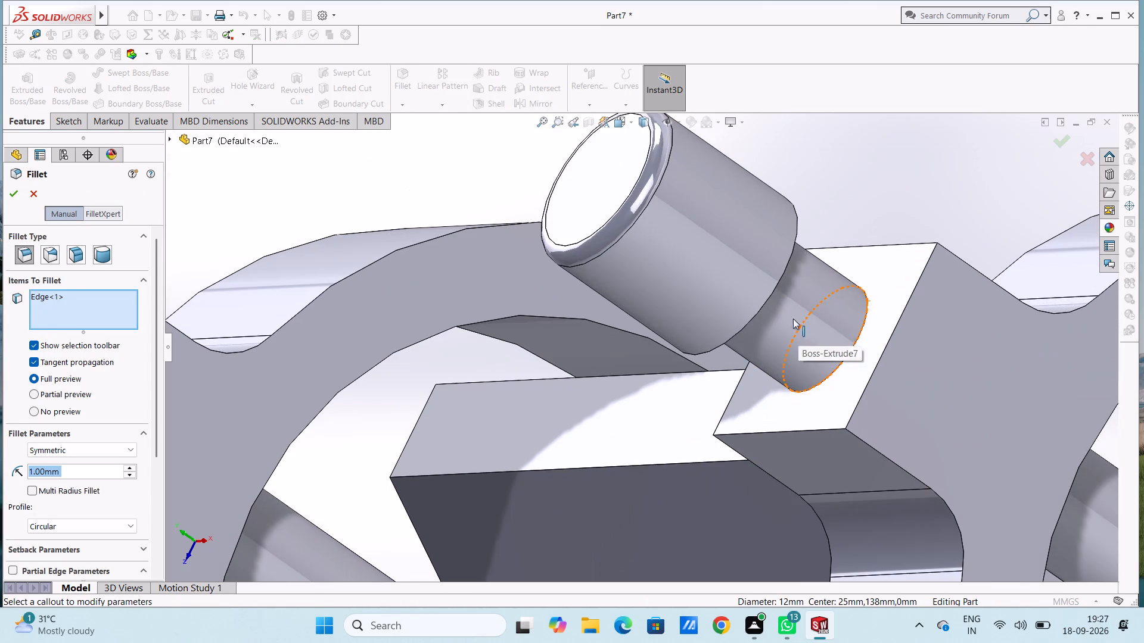
{"action": "left_click", "coordinate": [774, 288]}
{"action": "left_click", "coordinate": [11, 197]}
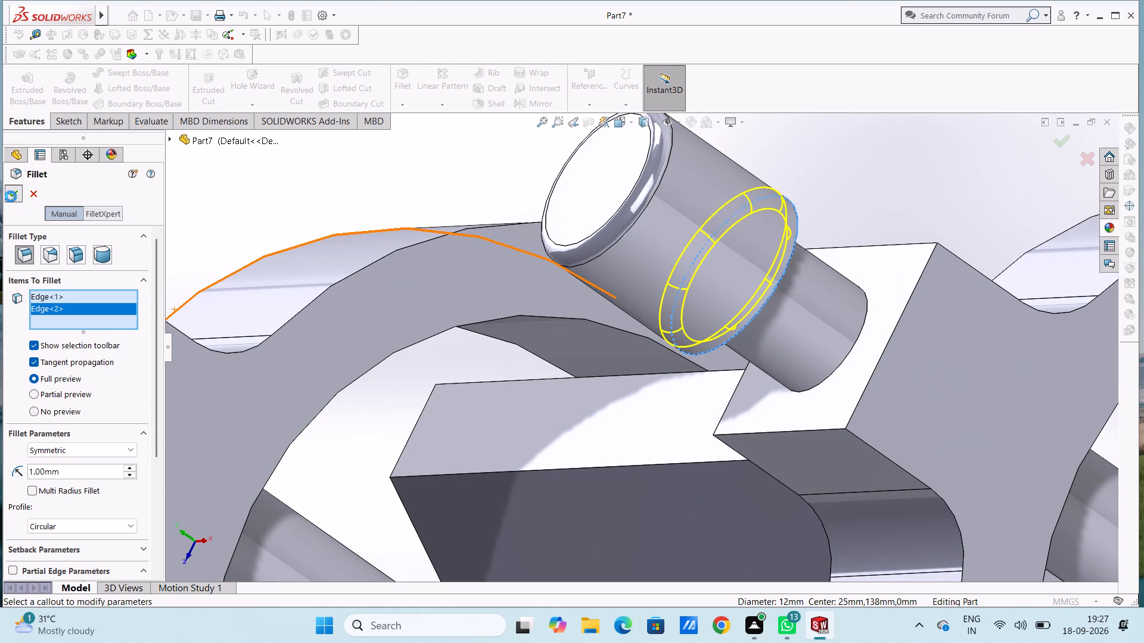
Create a reference plane parallel to the Right Plane, offset 125 mm towards the far clamp.
{"action": "scroll", "coordinate": [186, 234], "scroll_direction": "up", "scroll_amount": 9}
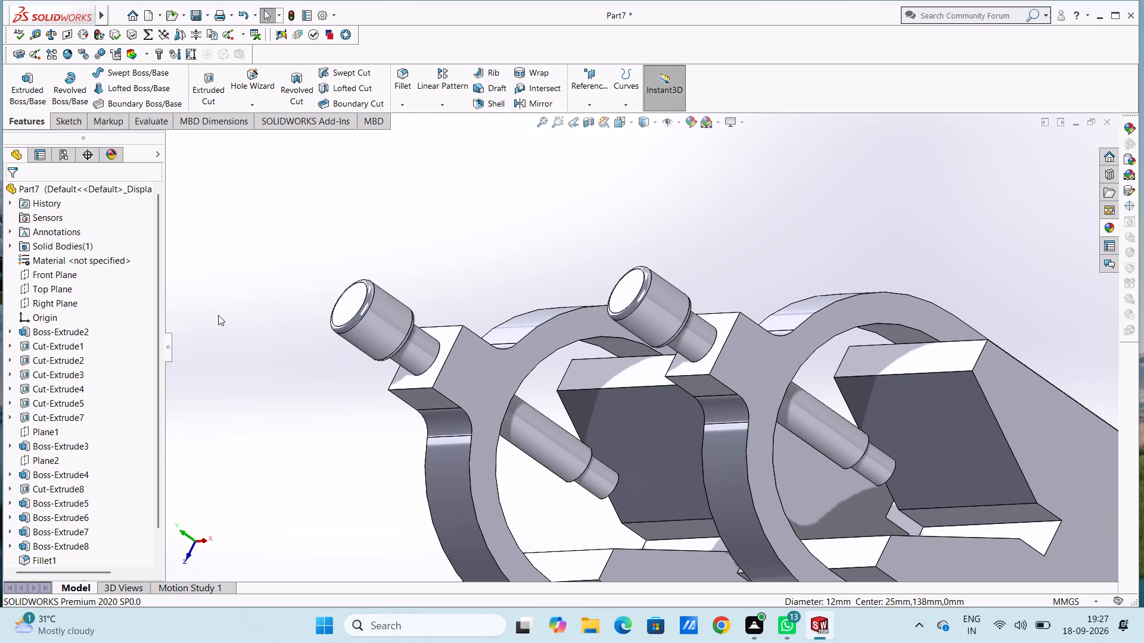
{"action": "key", "text": "ctrl+1"}
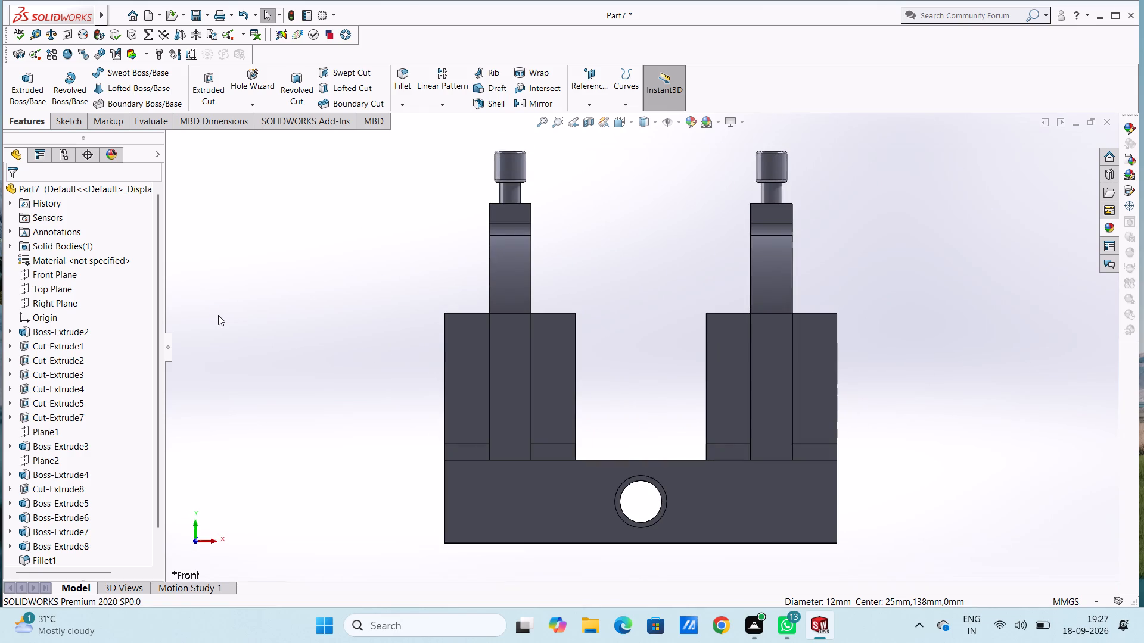
{"action": "left_click", "coordinate": [585, 70]}
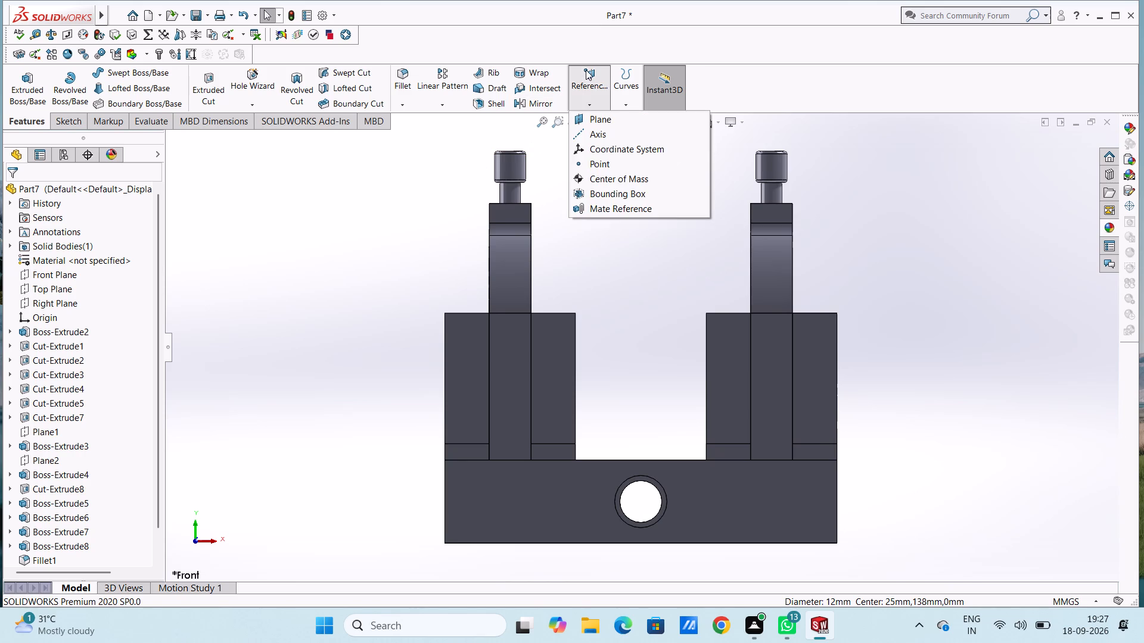
{"action": "left_click", "coordinate": [613, 118]}
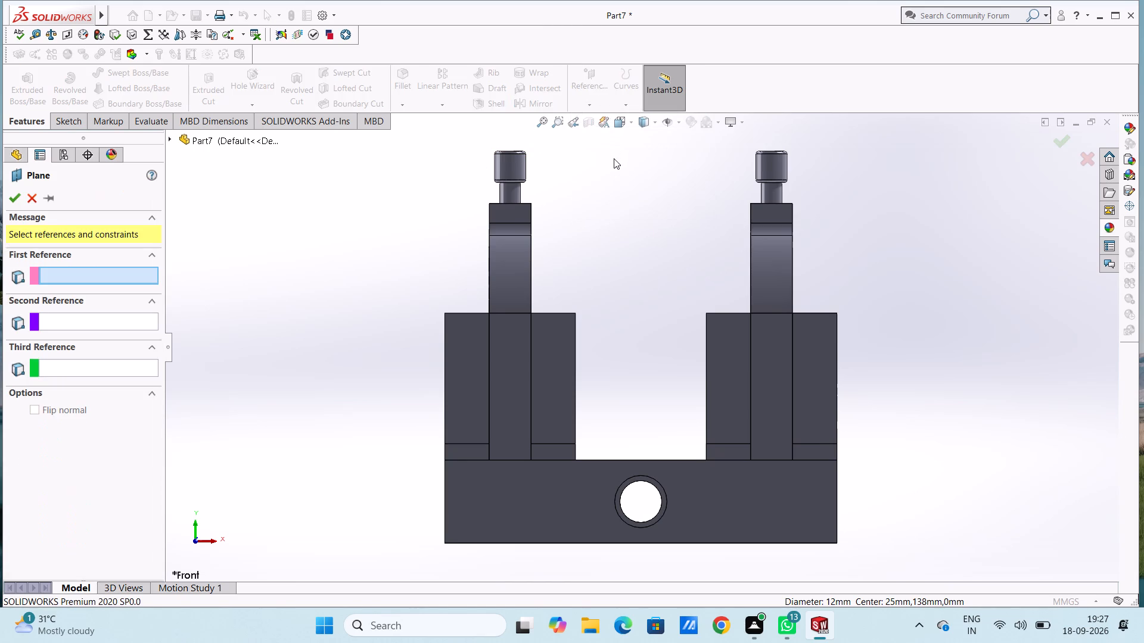
{"action": "scroll", "coordinate": [614, 163], "scroll_direction": "up", "scroll_amount": 2}
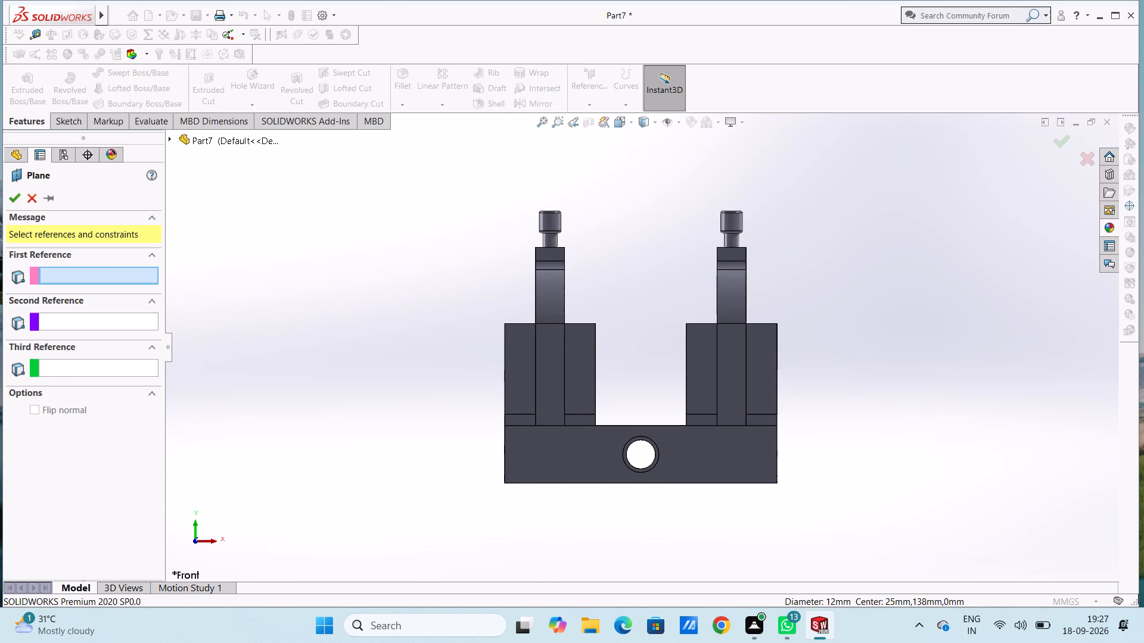
{"action": "left_click", "coordinate": [169, 140]}
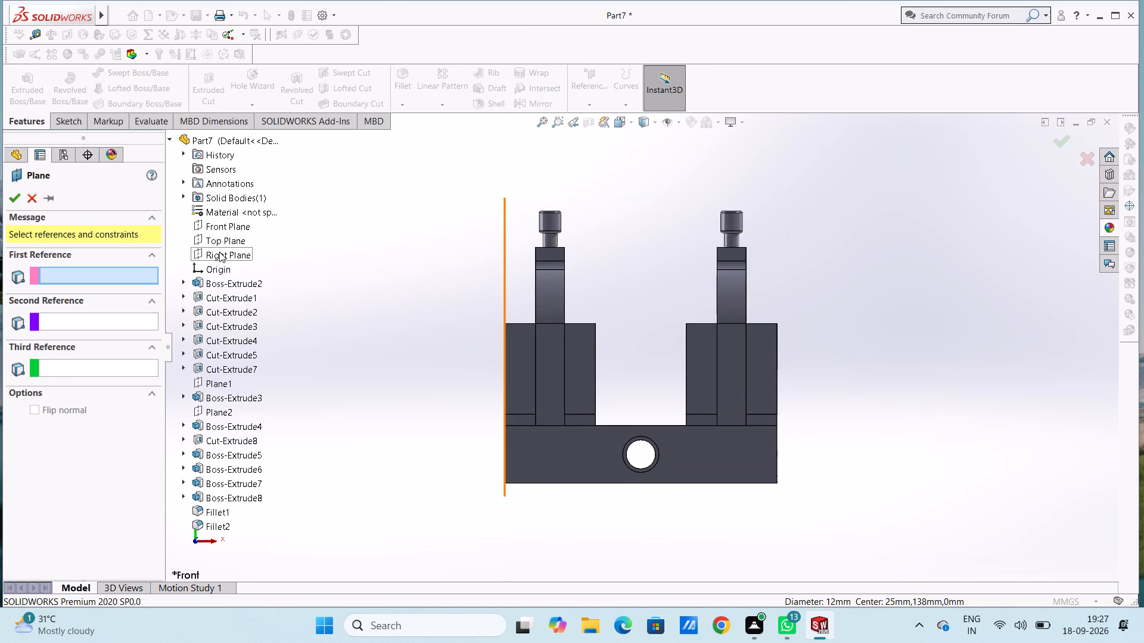
{"action": "left_click", "coordinate": [220, 252]}
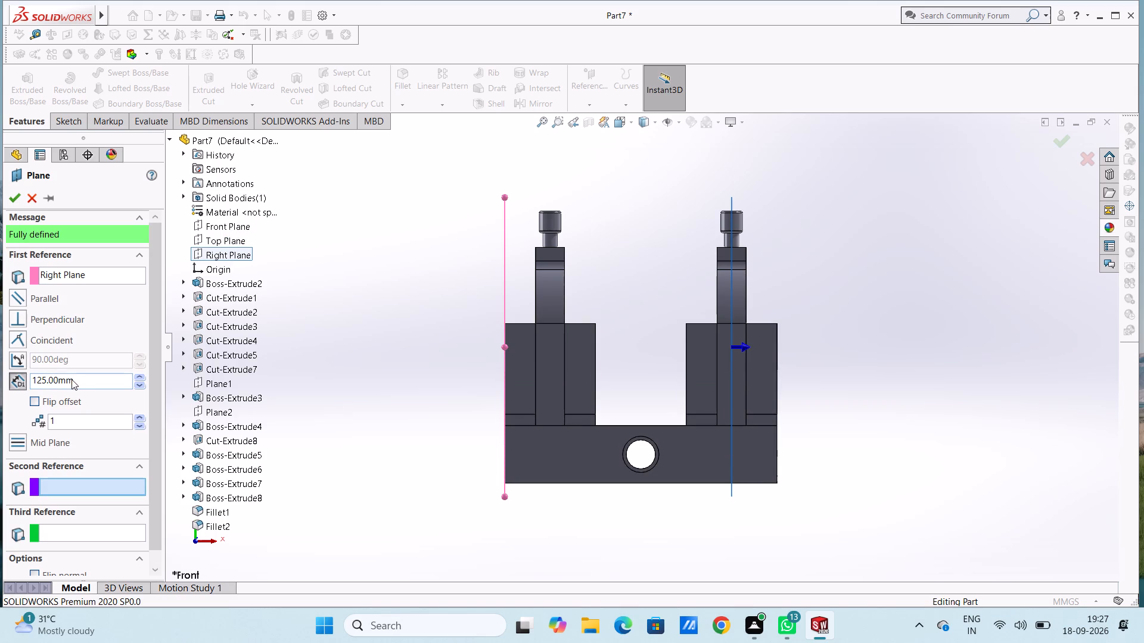
{"action": "double_click", "coordinate": [88, 378]}
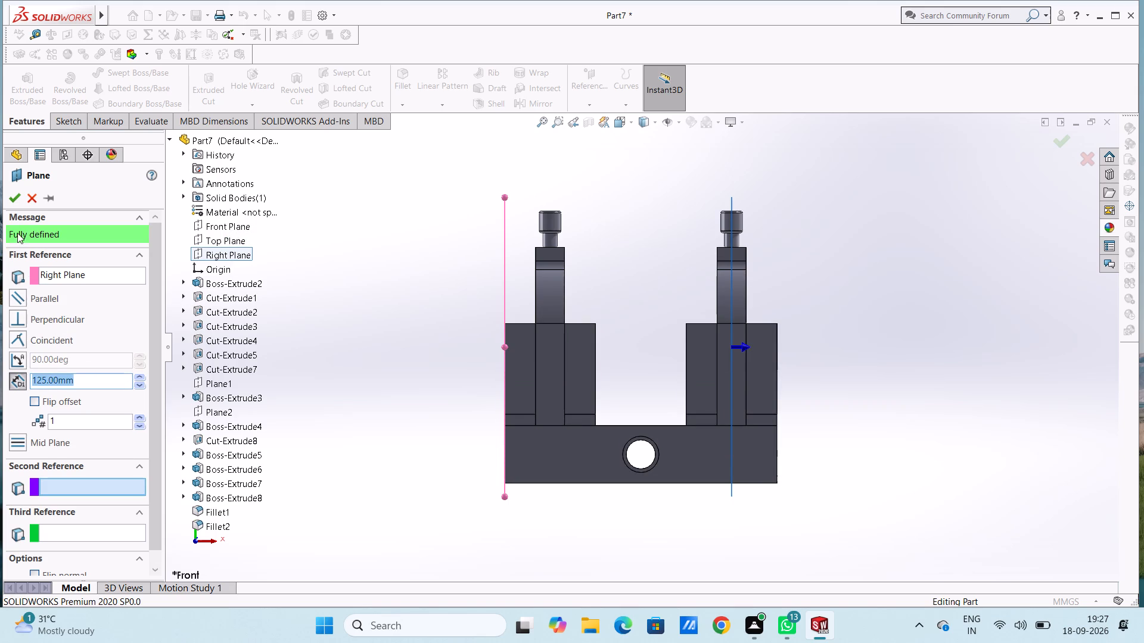
{"action": "left_click", "coordinate": [17, 202]}
{"action": "left_click", "coordinate": [321, 264]}
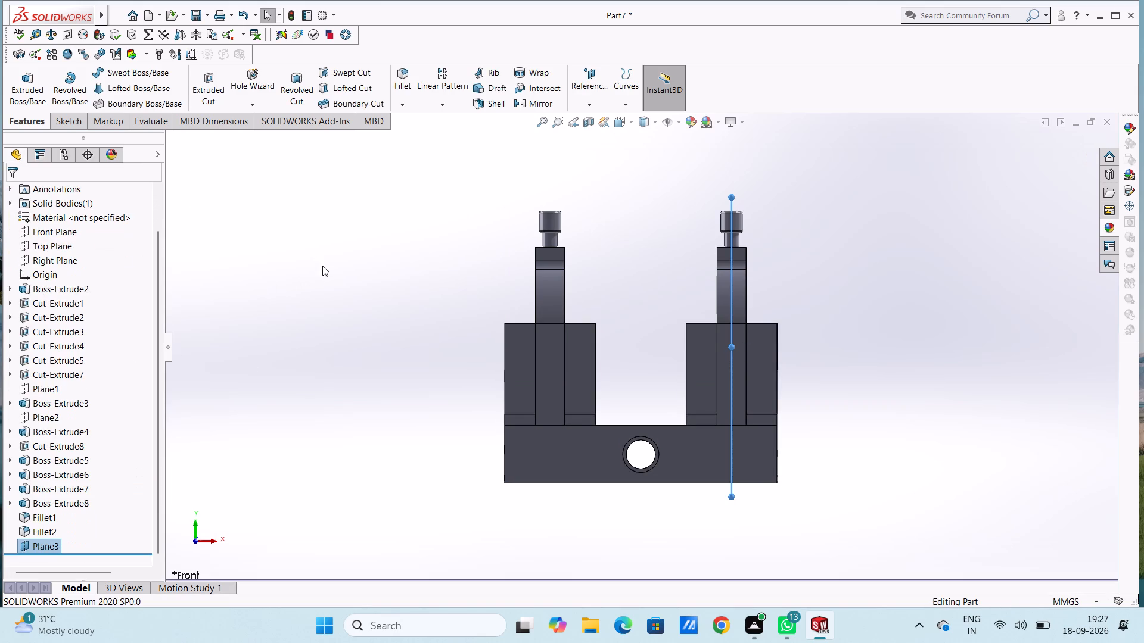
Edit the new reference plane, Plane3, and set its offset from the Right Plane to 150 mm.
{"action": "middle_click_drag", "start_coordinate": [330, 268], "coordinate": [206, 269]}
{"action": "scroll", "coordinate": [330, 269], "scroll_direction": "up", "scroll_amount": 1}
{"action": "middle_click_drag", "start_coordinate": [386, 268], "coordinate": [397, 283]}
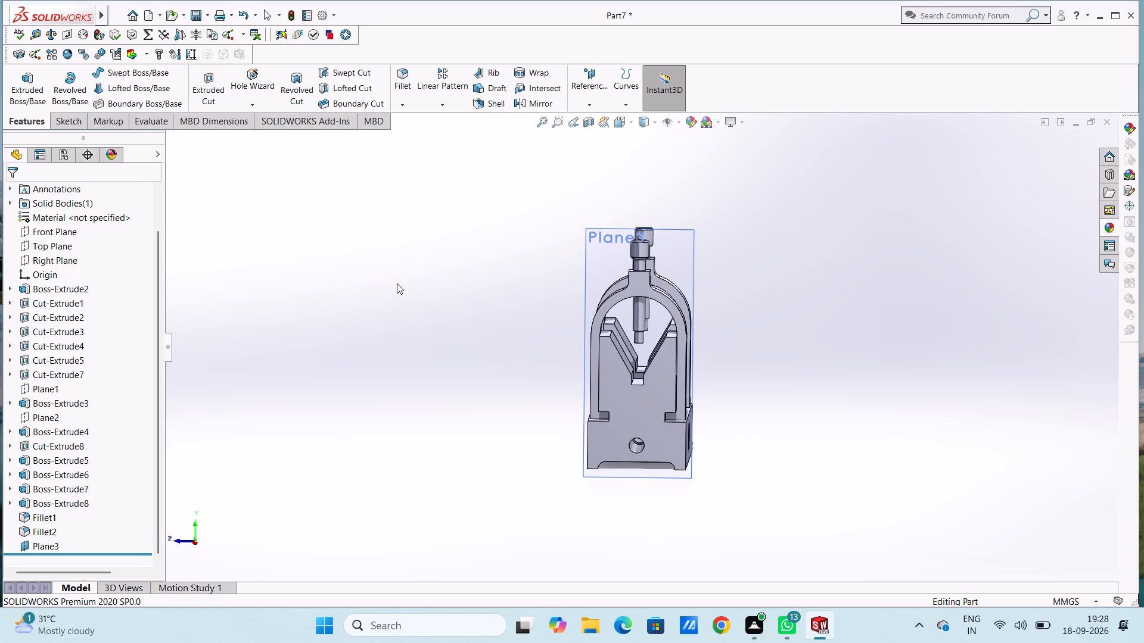
{"action": "key", "text": "ctrl+4"}
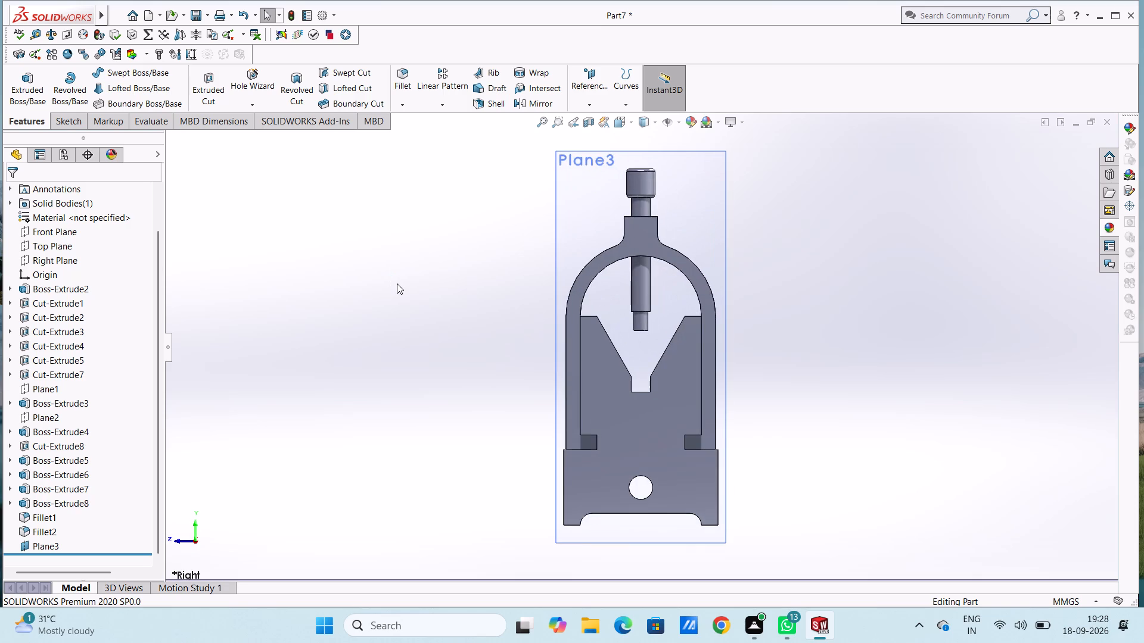
{"action": "left_click", "coordinate": [575, 186]}
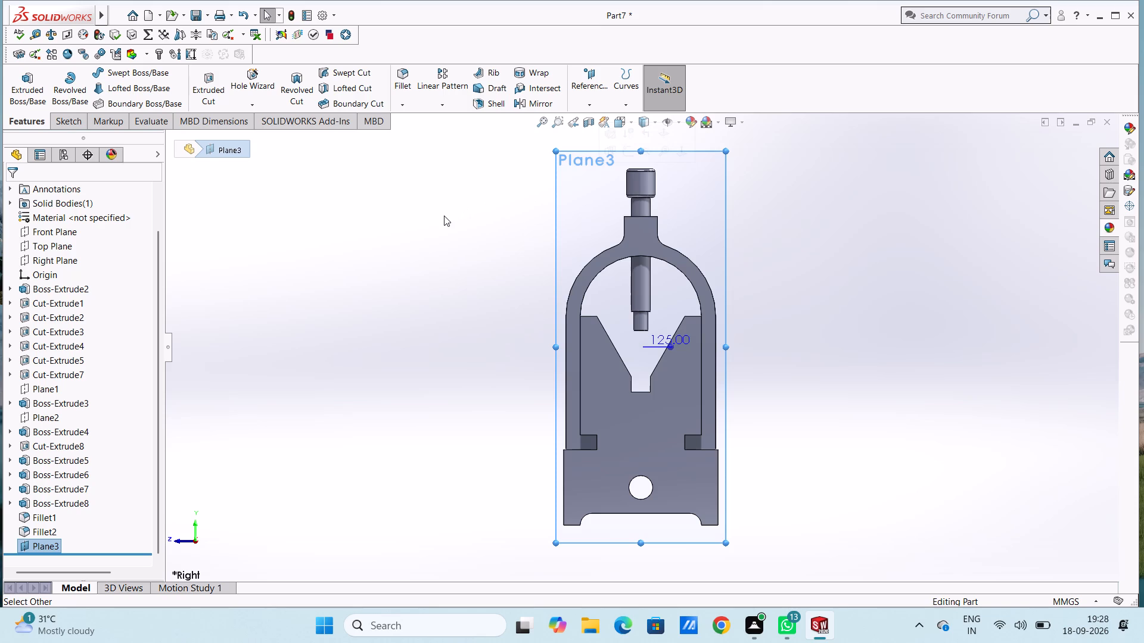
{"action": "left_click", "coordinate": [240, 476]}
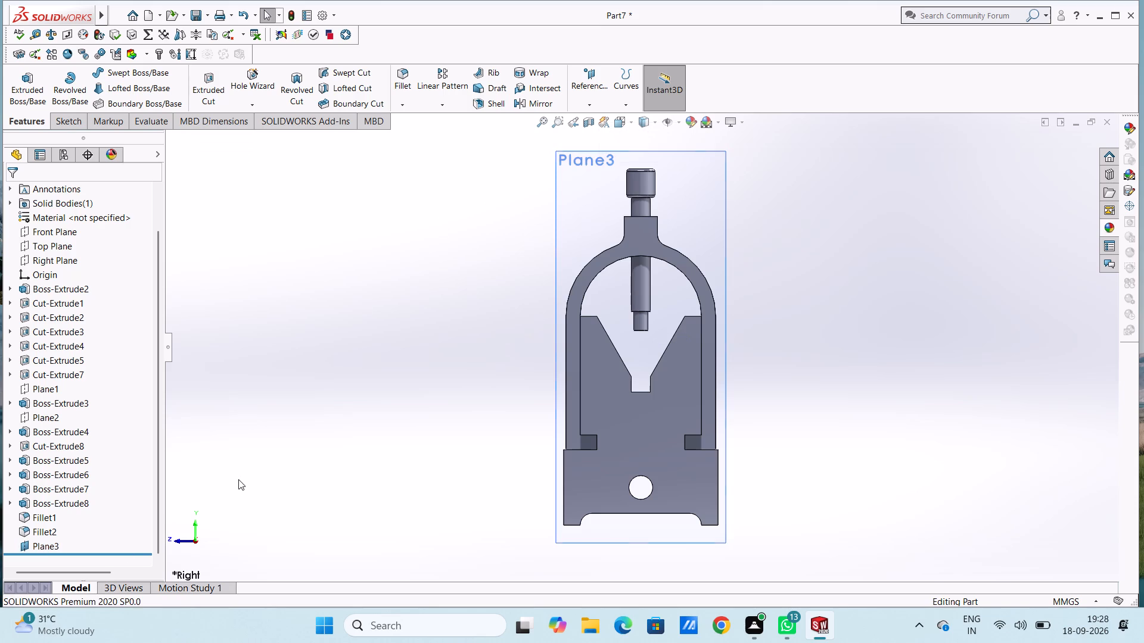
{"action": "left_click", "coordinate": [43, 552]}
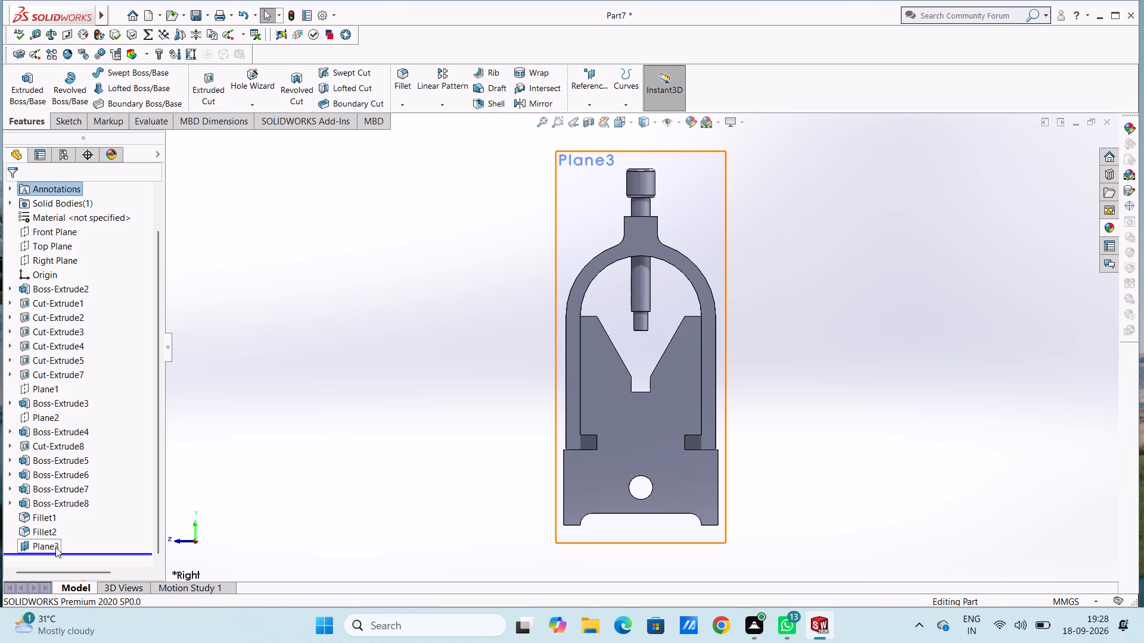
{"action": "left_click", "coordinate": [55, 547]}
{"action": "left_click", "coordinate": [66, 511]}
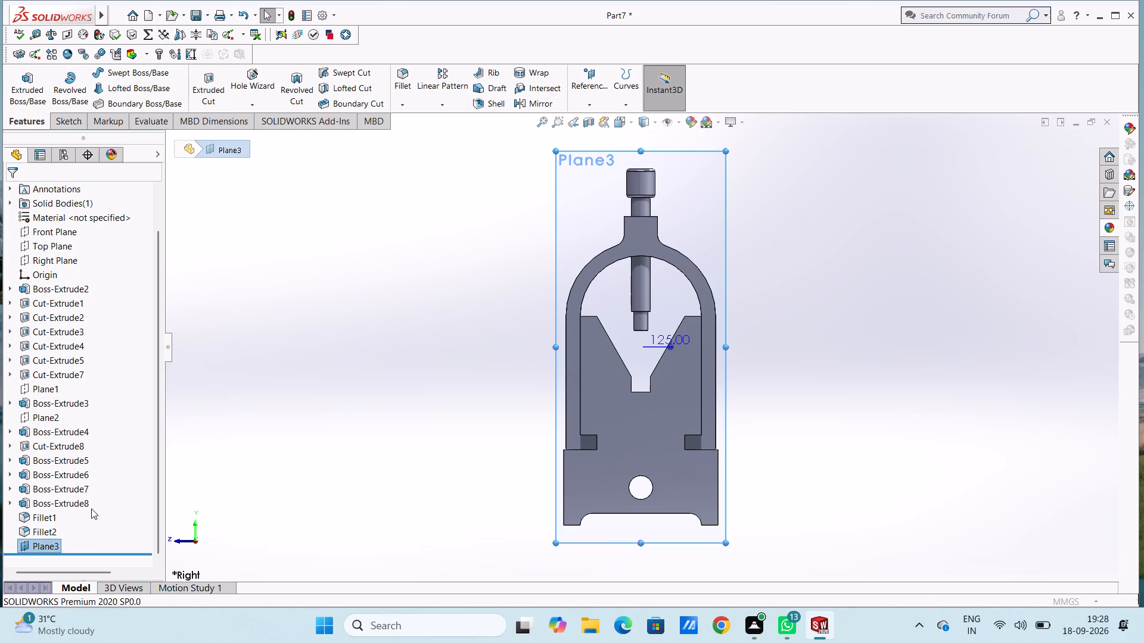
{"action": "middle_click_drag", "start_coordinate": [291, 386], "coordinate": [402, 415]}
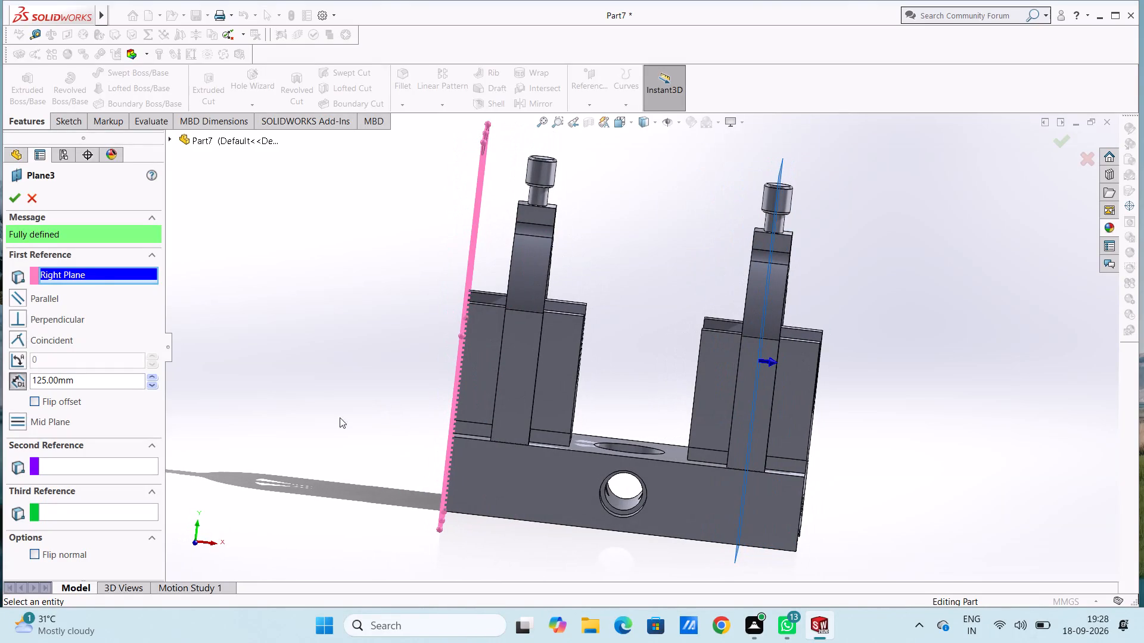
{"action": "double_click", "coordinate": [103, 379]}
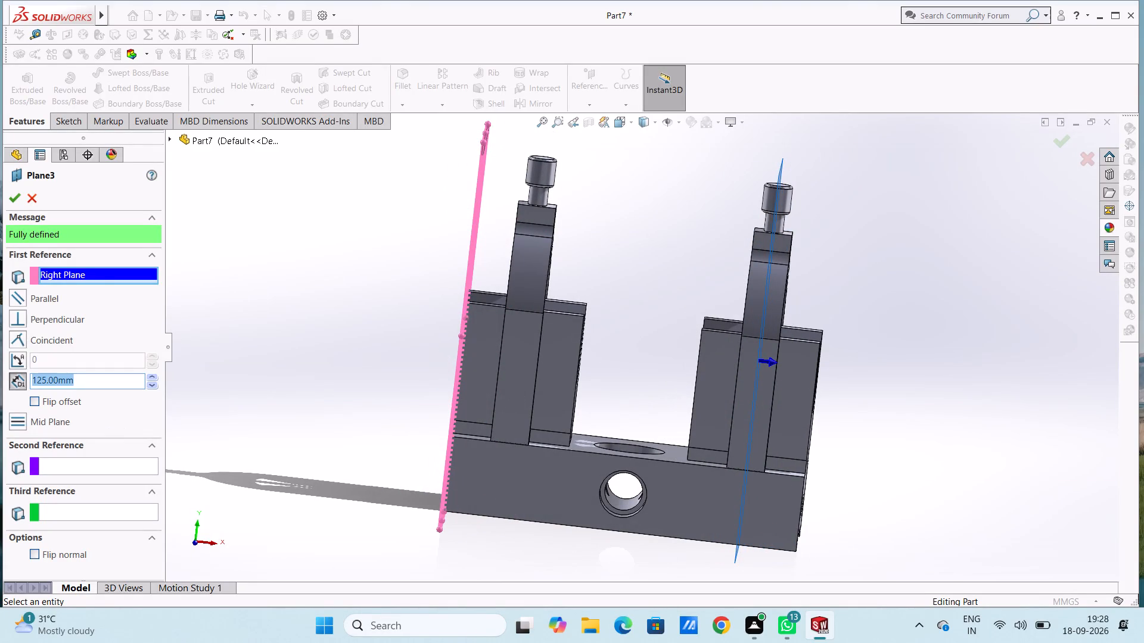
{"action": "type", "text": "150"}
{"action": "key", "text": "Return"}
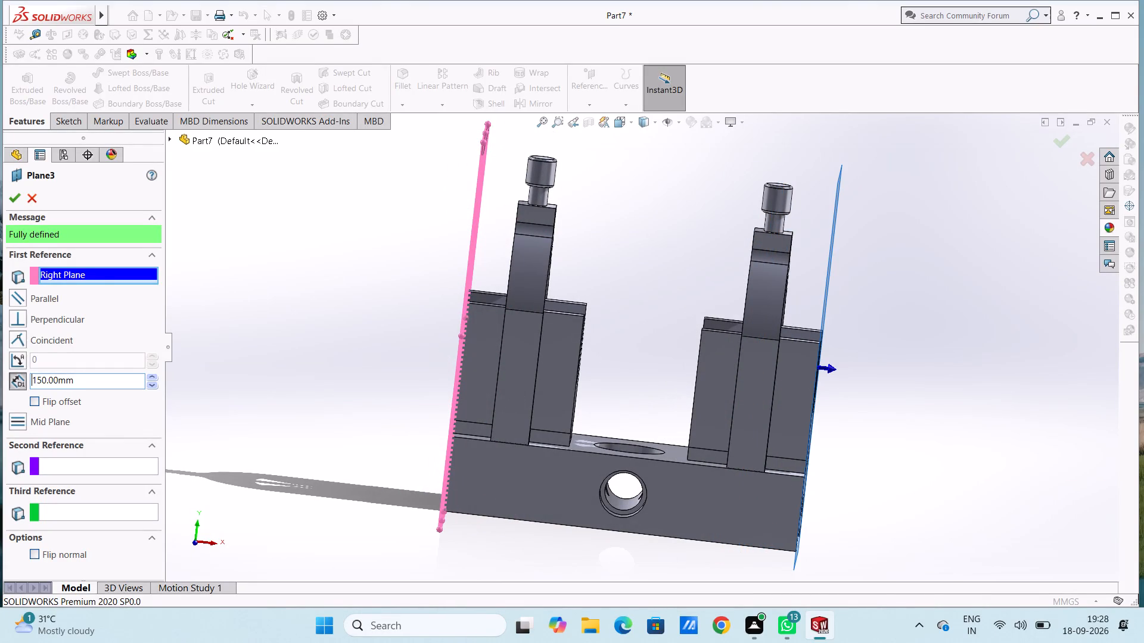
{"action": "left_click", "coordinate": [12, 198]}
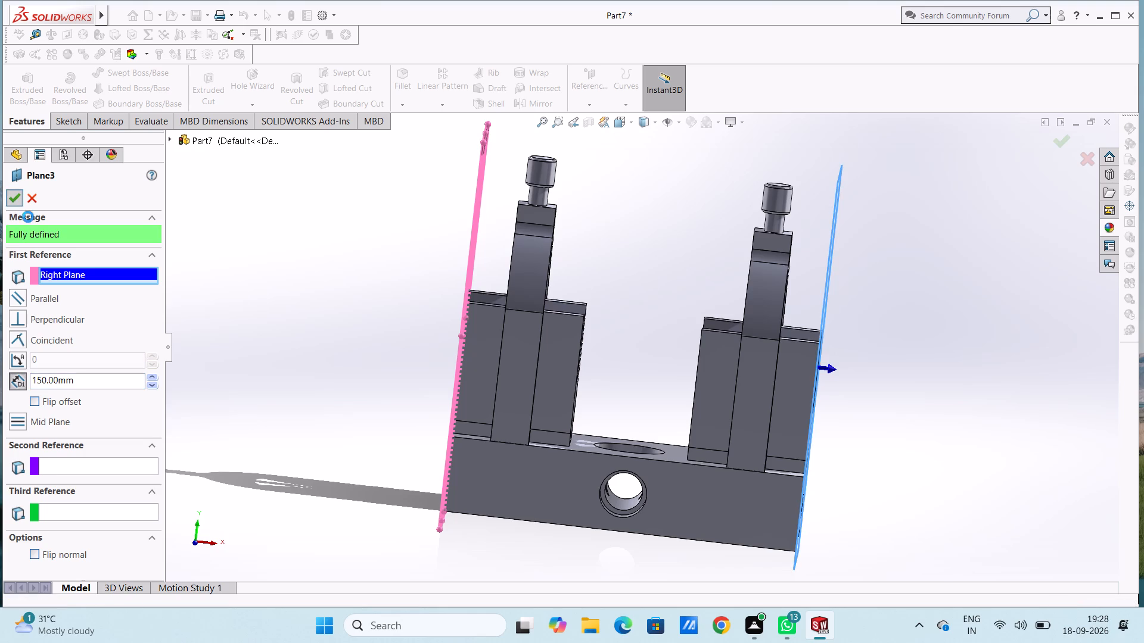
{"action": "left_click", "coordinate": [247, 264]}
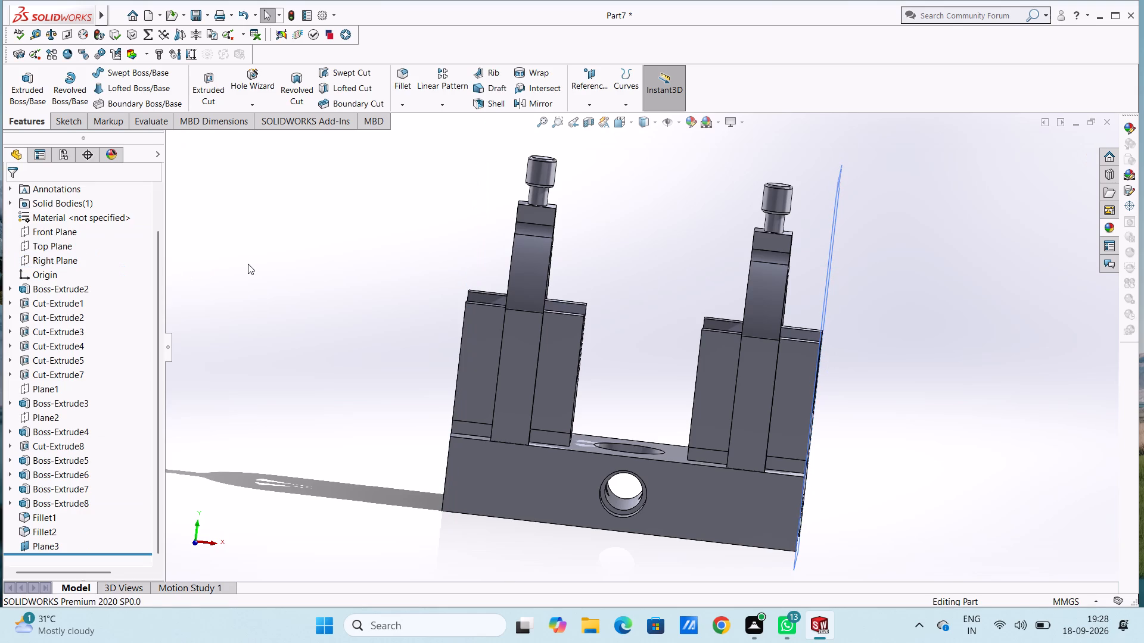
On Plane3, sketch a circle of 2 mm radius centred on the clamp screw head's axis, about midway up the head.
{"action": "key", "text": "ctrl+4"}
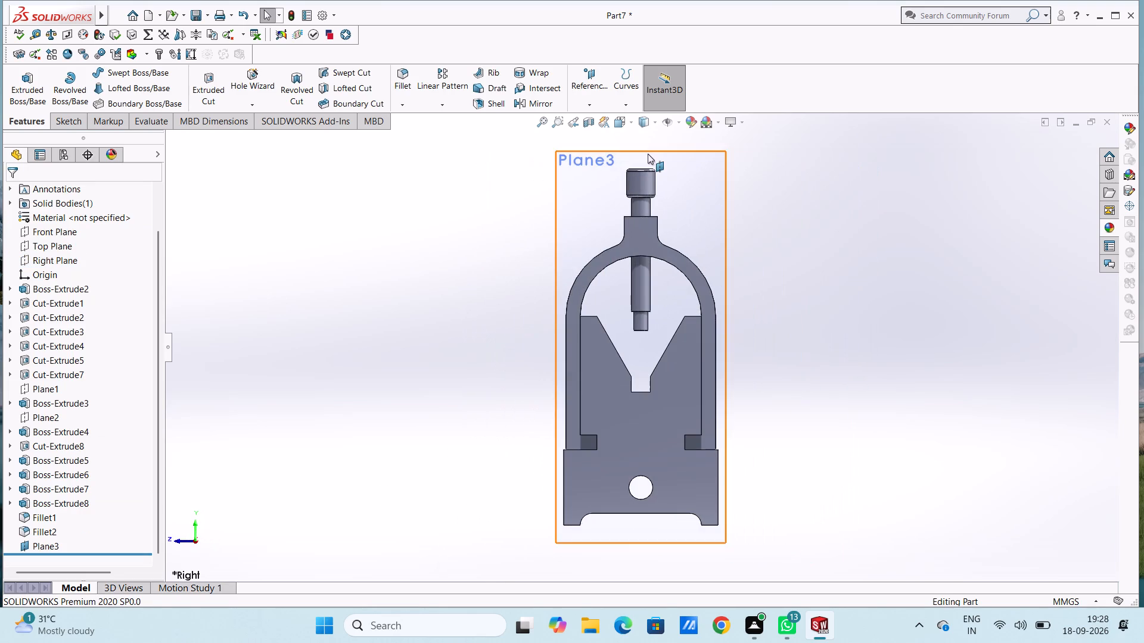
{"action": "scroll", "coordinate": [648, 154], "scroll_direction": "down", "scroll_amount": 5}
{"action": "left_click", "coordinate": [608, 238]}
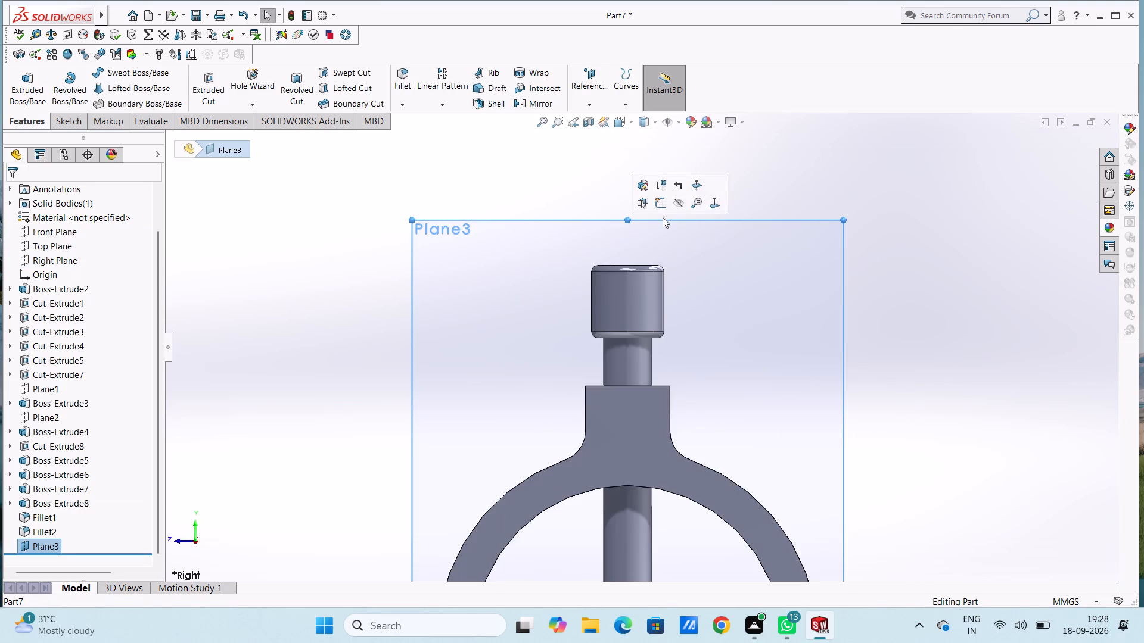
{"action": "left_click", "coordinate": [661, 205]}
{"action": "left_click", "coordinate": [577, 175]}
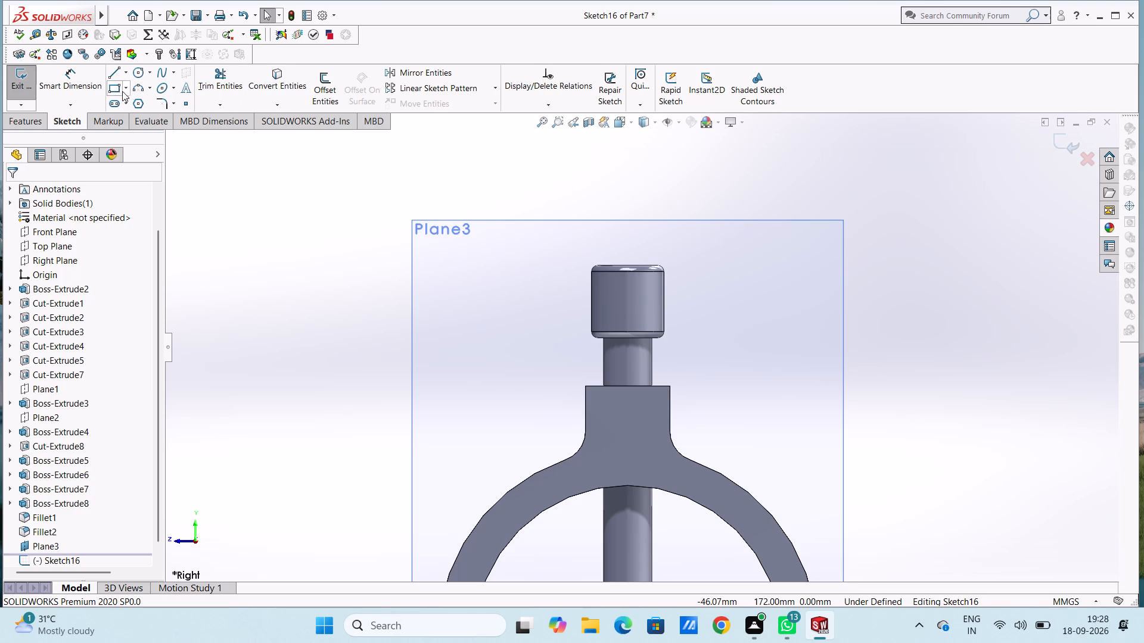
{"action": "left_click", "coordinate": [135, 71]}
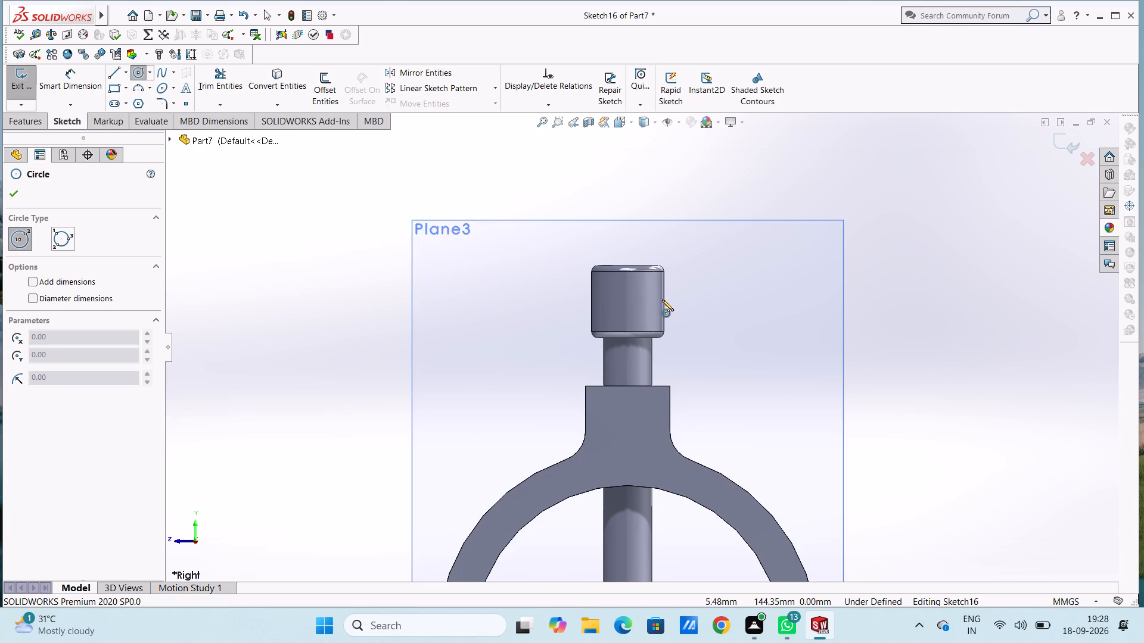
{"action": "left_click", "coordinate": [627, 299]}
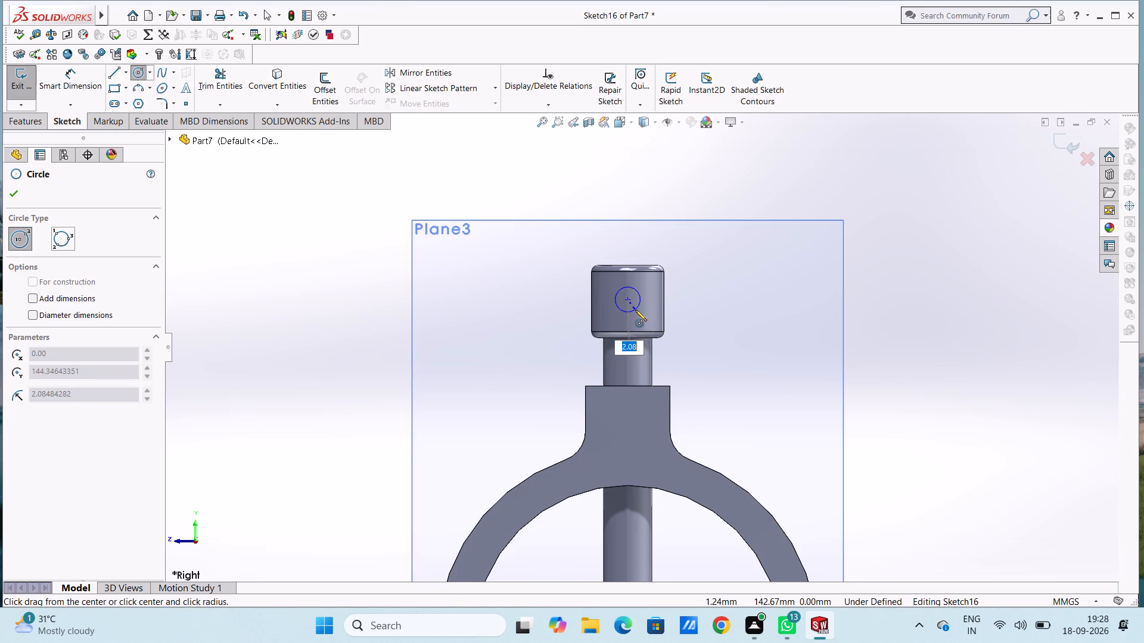
{"action": "key", "text": "2"}
{"action": "key", "text": "Return"}
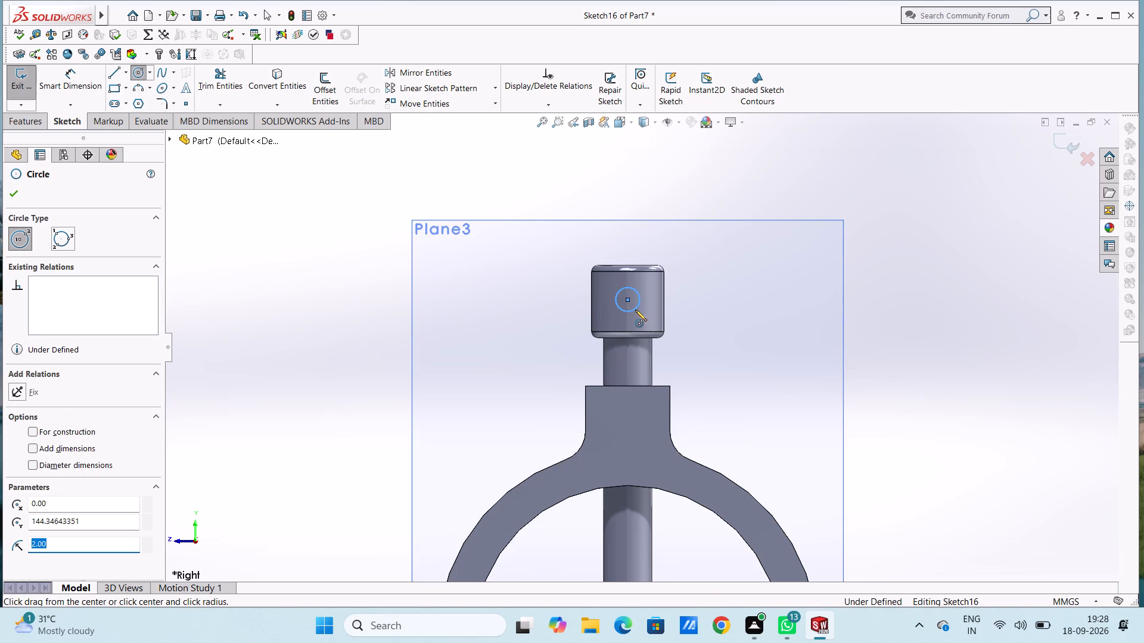
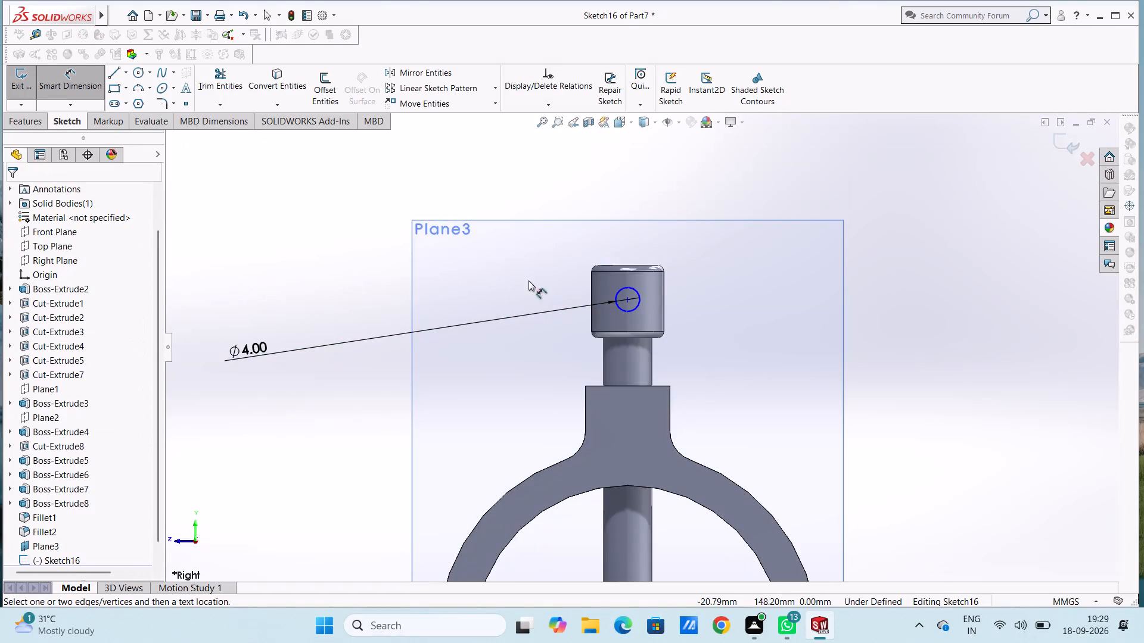
Dimension the vertical distance from the screw head's top edge to the circle's centre, accepting the drawn value.
{"action": "left_click", "coordinate": [627, 271]}
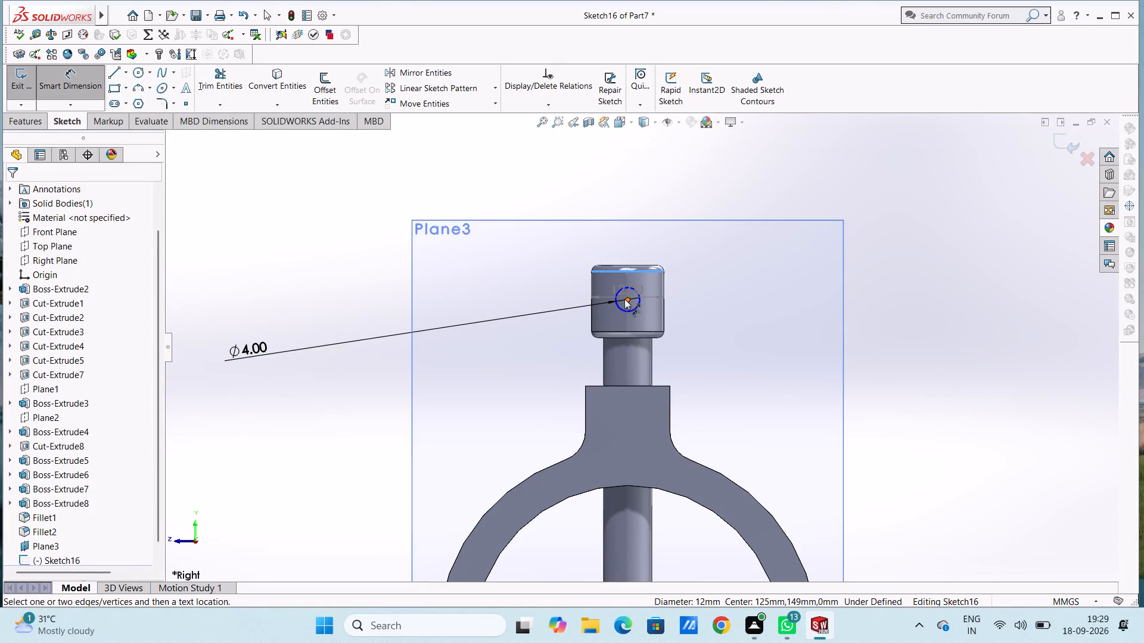
{"action": "left_click", "coordinate": [624, 299]}
{"action": "left_click", "coordinate": [626, 300]}
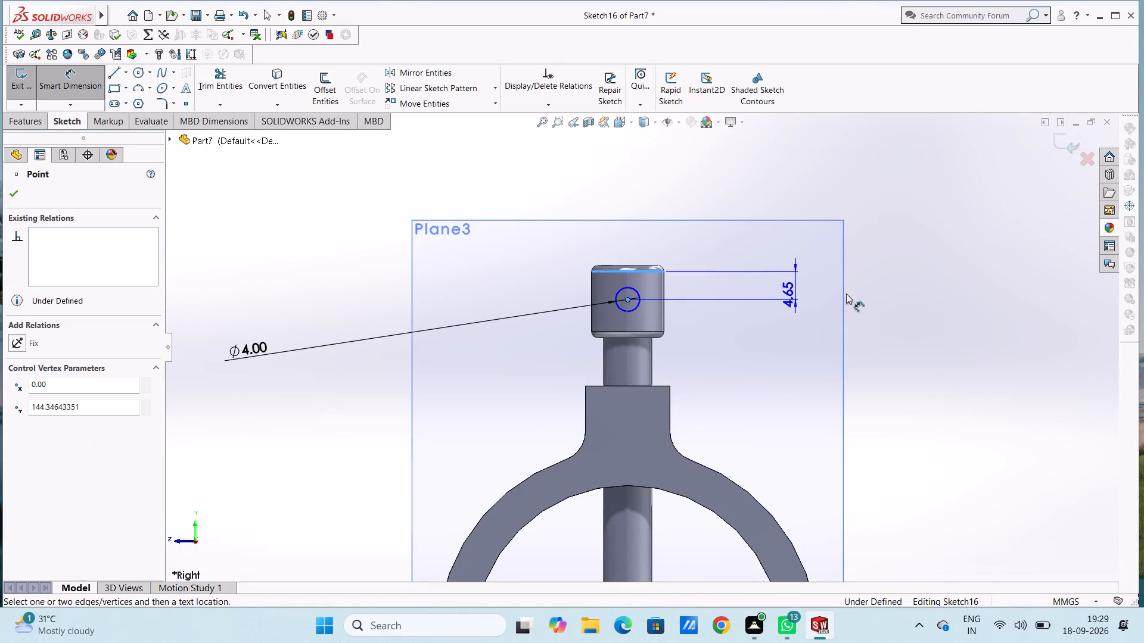
{"action": "left_click", "coordinate": [919, 297]}
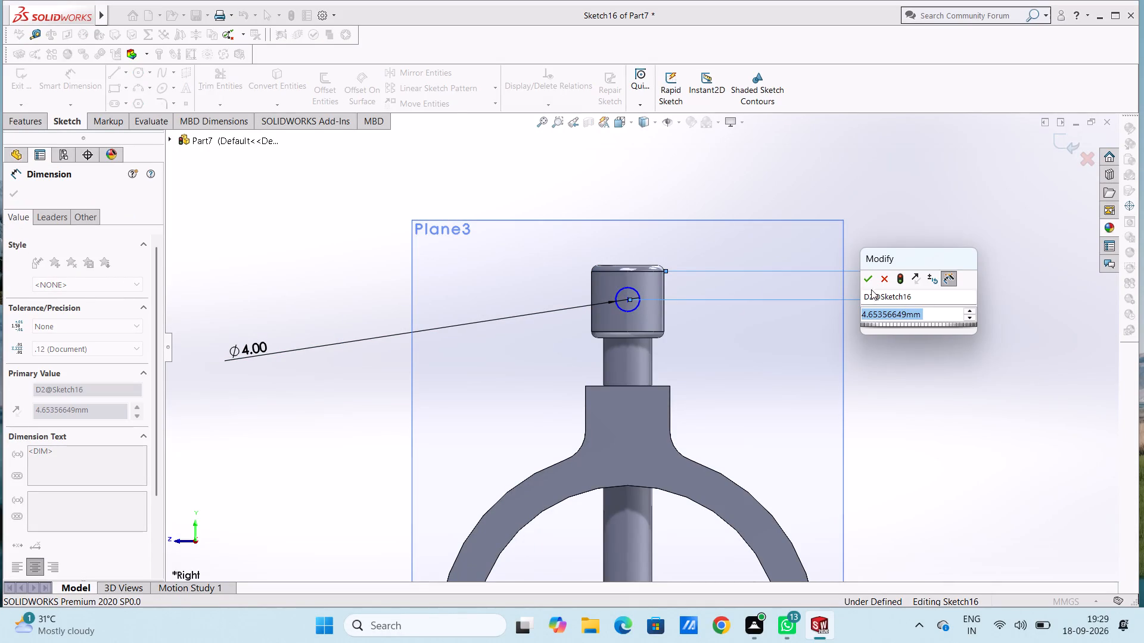
{"action": "left_click", "coordinate": [864, 279]}
{"action": "left_click", "coordinate": [887, 213]}
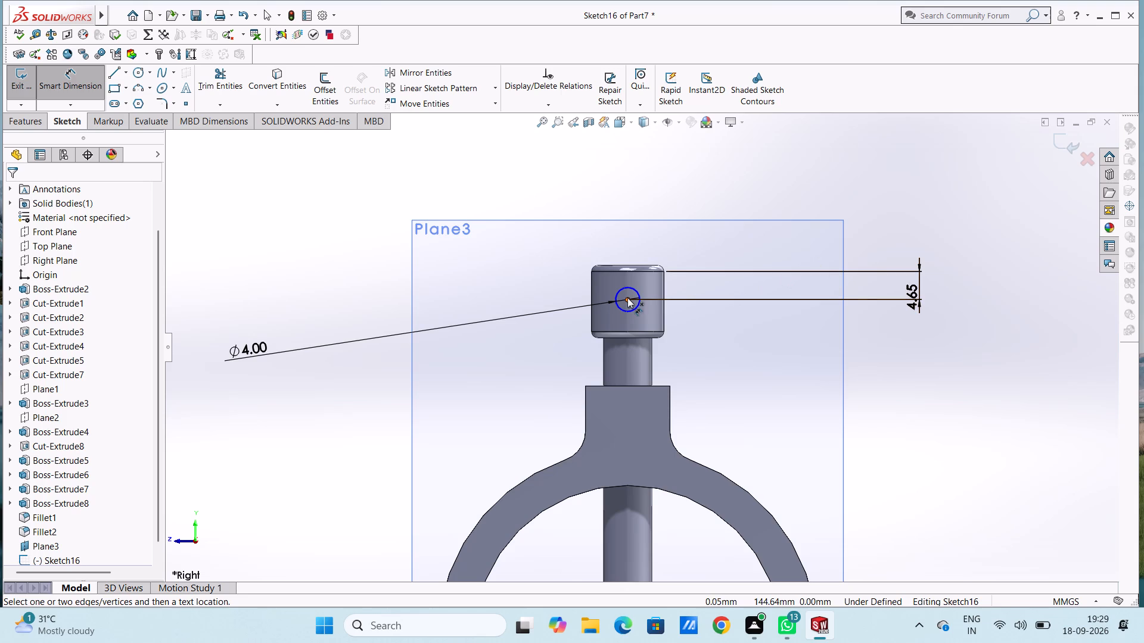
Dimension the horizontal distance from the circle's centre to the screw head's side edge, accepting the drawn value.
{"action": "left_click", "coordinate": [627, 297]}
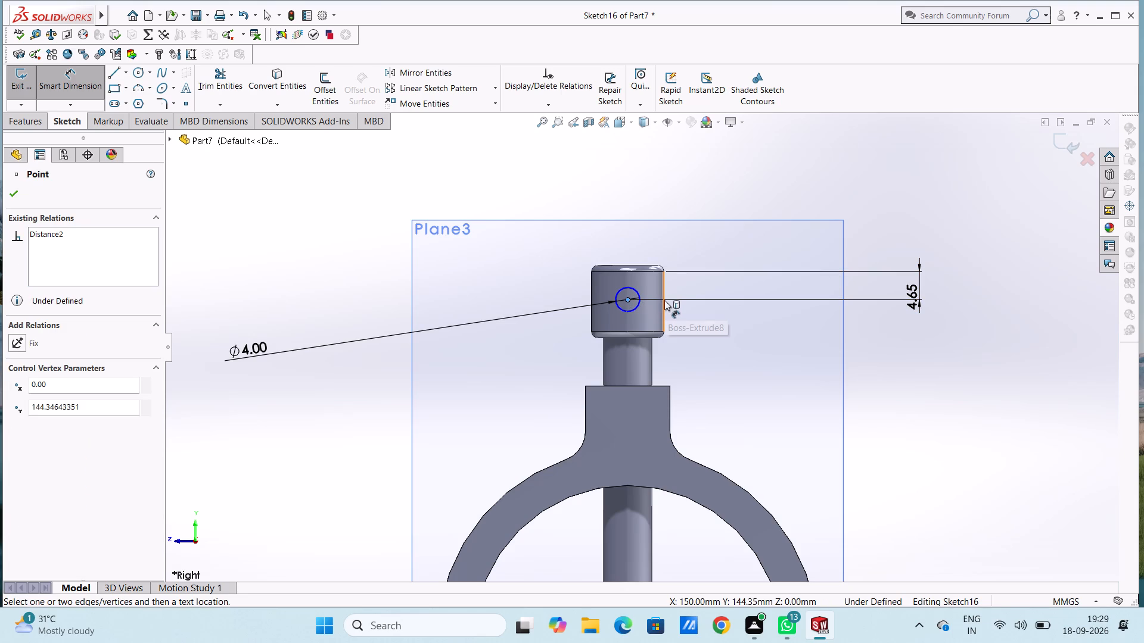
{"action": "left_click", "coordinate": [665, 304]}
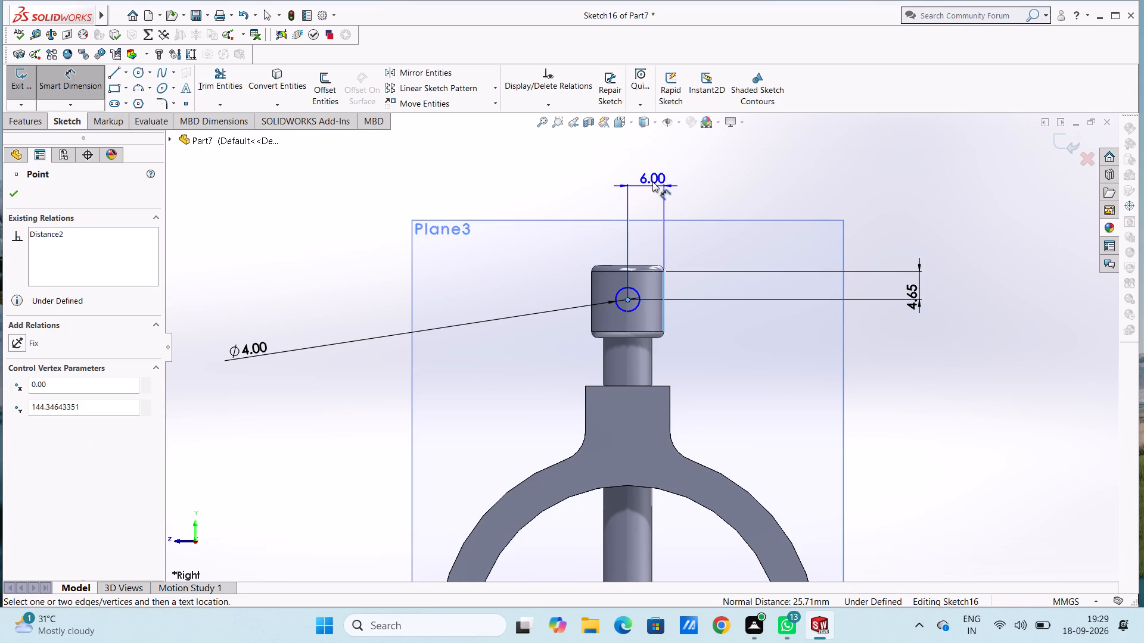
{"action": "left_click", "coordinate": [651, 173]}
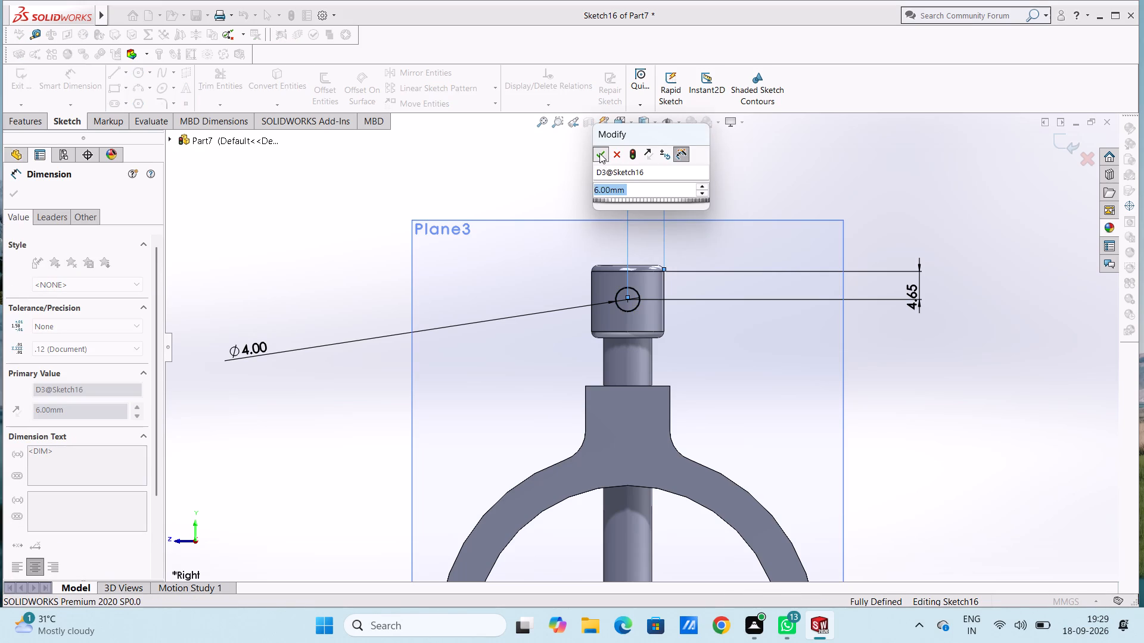
{"action": "left_click", "coordinate": [599, 153]}
{"action": "left_click", "coordinate": [548, 161]}
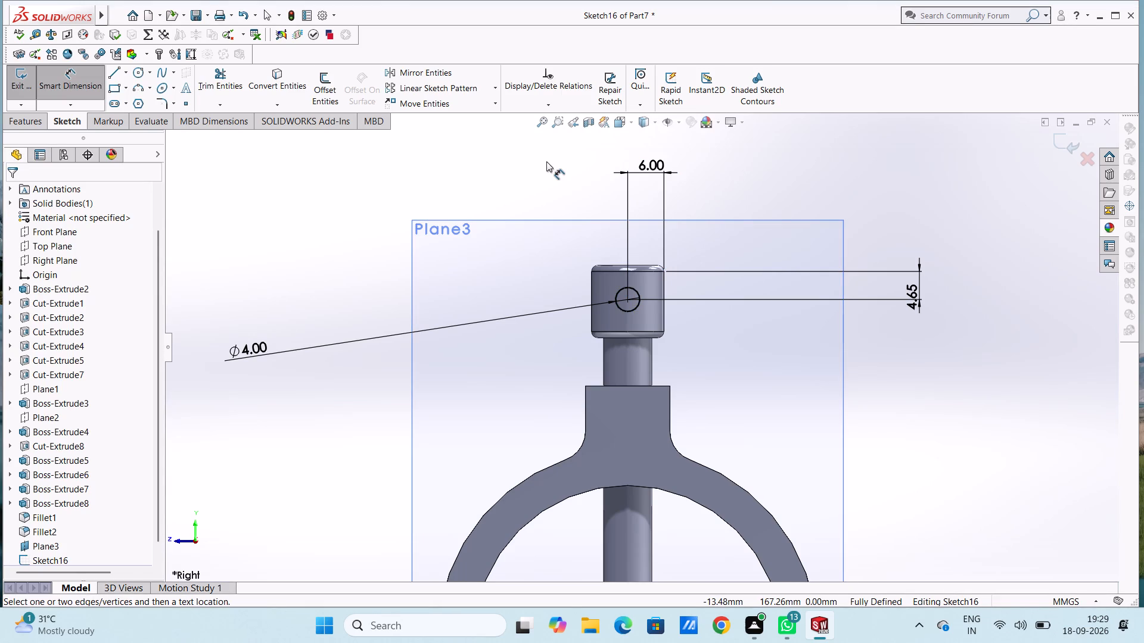
{"action": "key", "text": "Escape"}
{"action": "key", "text": "Escape"}
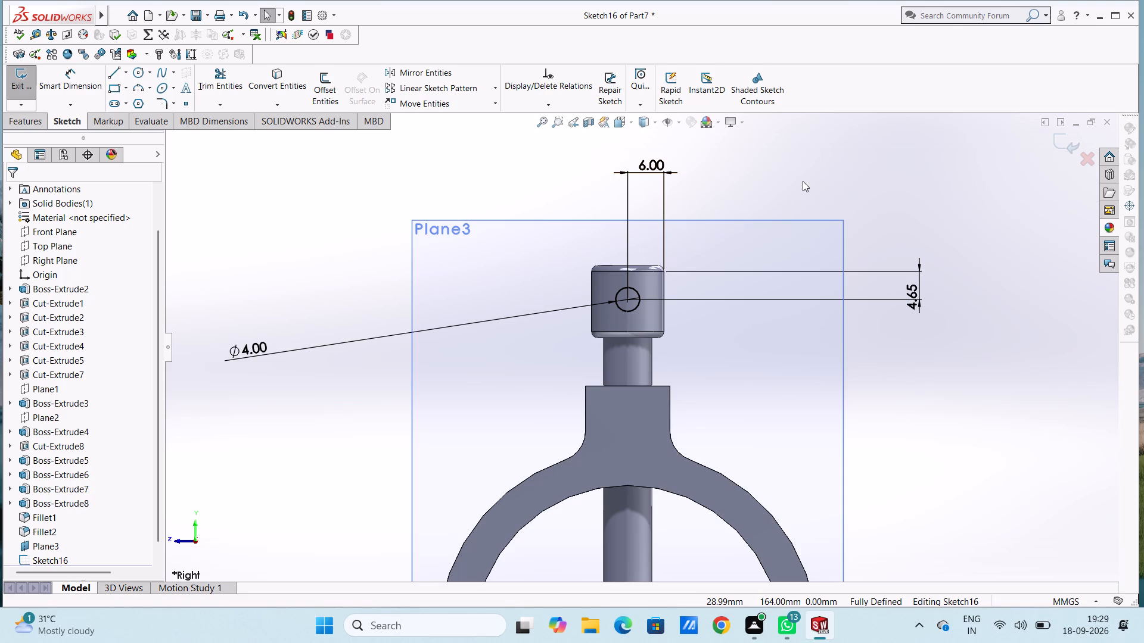
Cut-extrude the 4 mm circle as a blind cut 200 mm deep through both clamp screw heads.
{"action": "scroll", "coordinate": [803, 181], "scroll_direction": "up", "scroll_amount": 2}
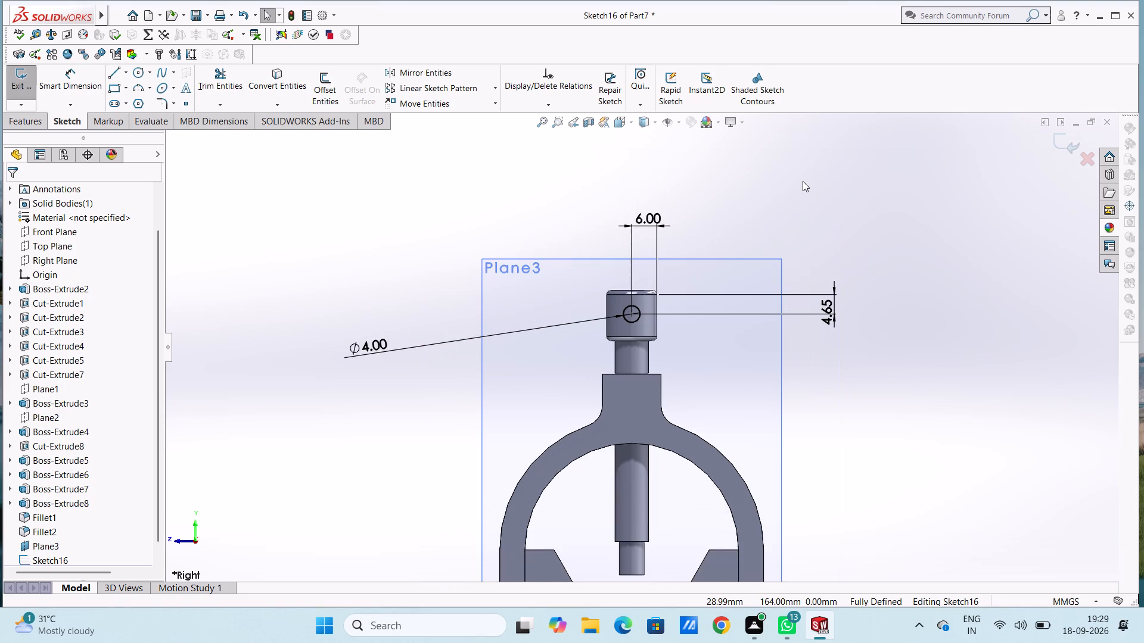
{"action": "scroll", "coordinate": [803, 181], "scroll_direction": "up", "scroll_amount": 2}
{"action": "scroll", "coordinate": [803, 181], "scroll_direction": "down", "scroll_amount": 3}
{"action": "scroll", "coordinate": [803, 181], "scroll_direction": "up", "scroll_amount": 4}
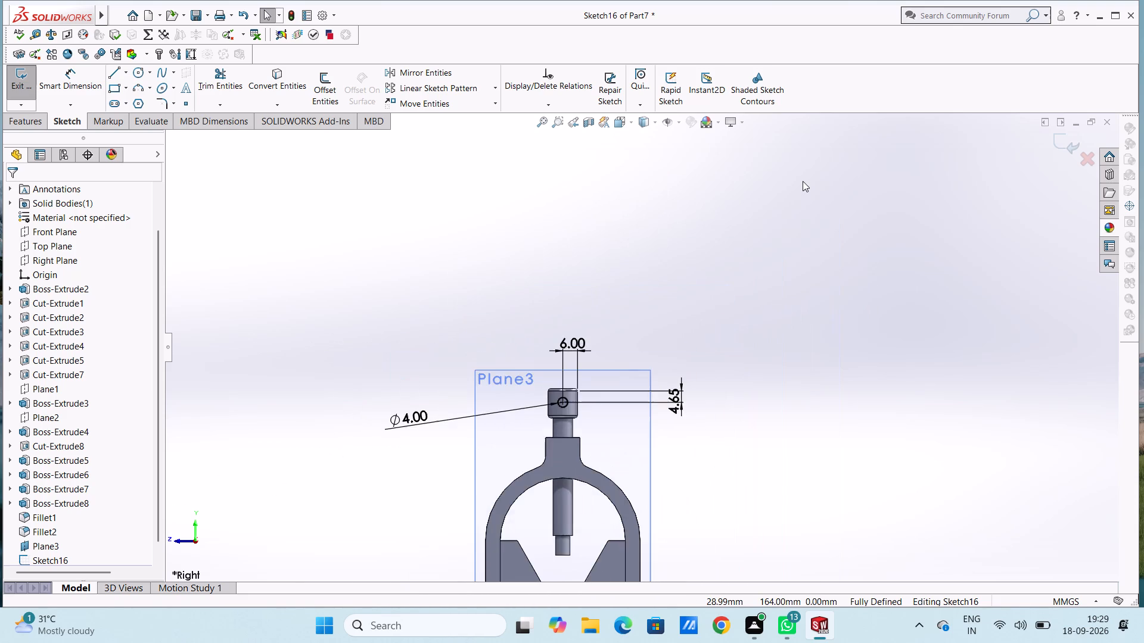
{"action": "scroll", "coordinate": [803, 181], "scroll_direction": "up", "scroll_amount": 3}
{"action": "scroll", "coordinate": [669, 427], "scroll_direction": "down", "scroll_amount": 3}
{"action": "scroll", "coordinate": [603, 485], "scroll_direction": "up", "scroll_amount": 4}
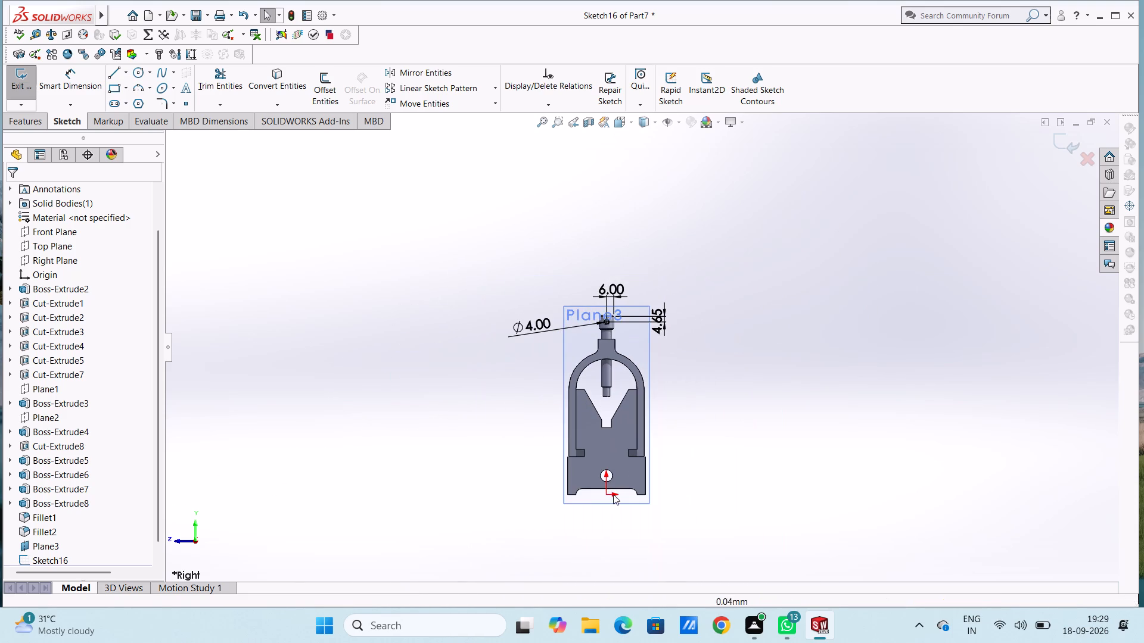
{"action": "middle_click_drag", "start_coordinate": [697, 335], "coordinate": [669, 378]}
{"action": "scroll", "coordinate": [603, 344], "scroll_direction": "down", "scroll_amount": 4}
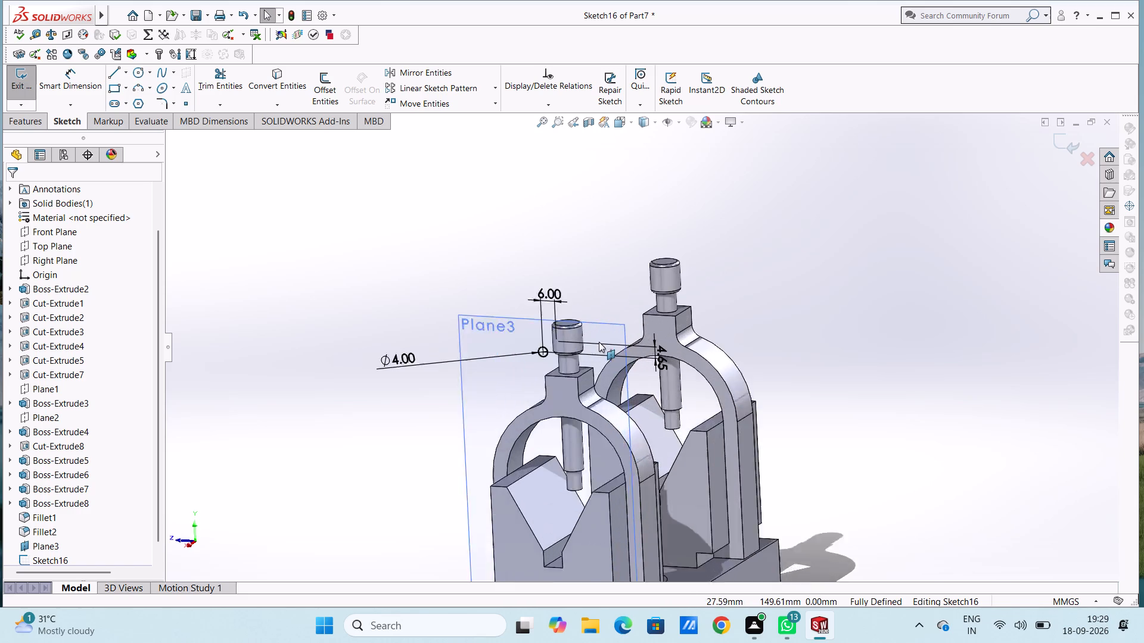
{"action": "scroll", "coordinate": [599, 342], "scroll_direction": "down", "scroll_amount": 3}
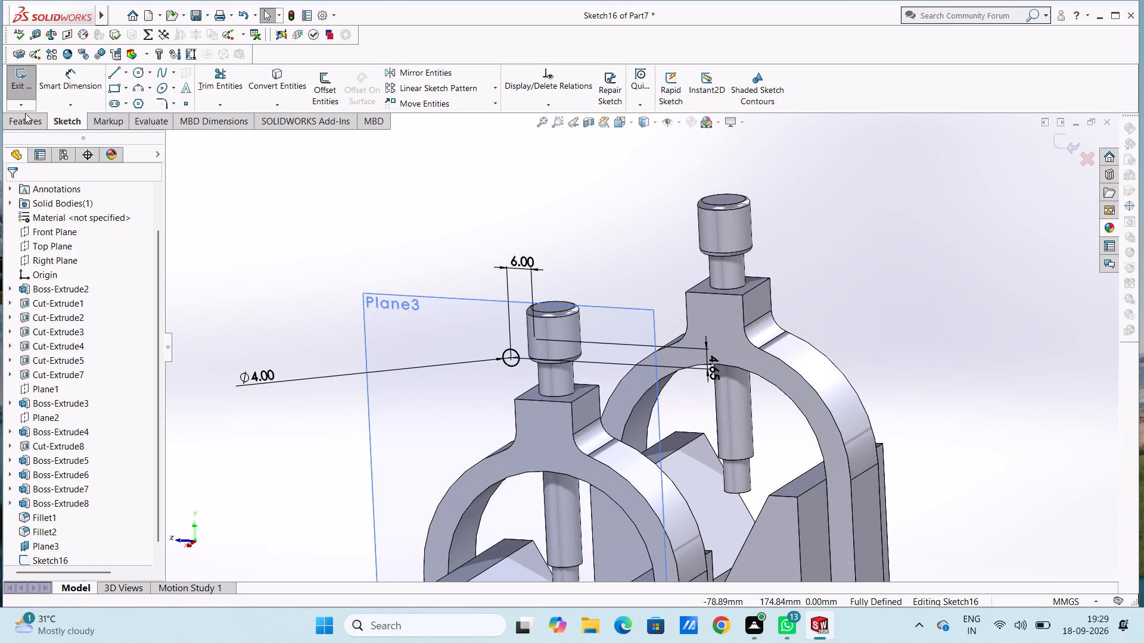
{"action": "left_click", "coordinate": [27, 122]}
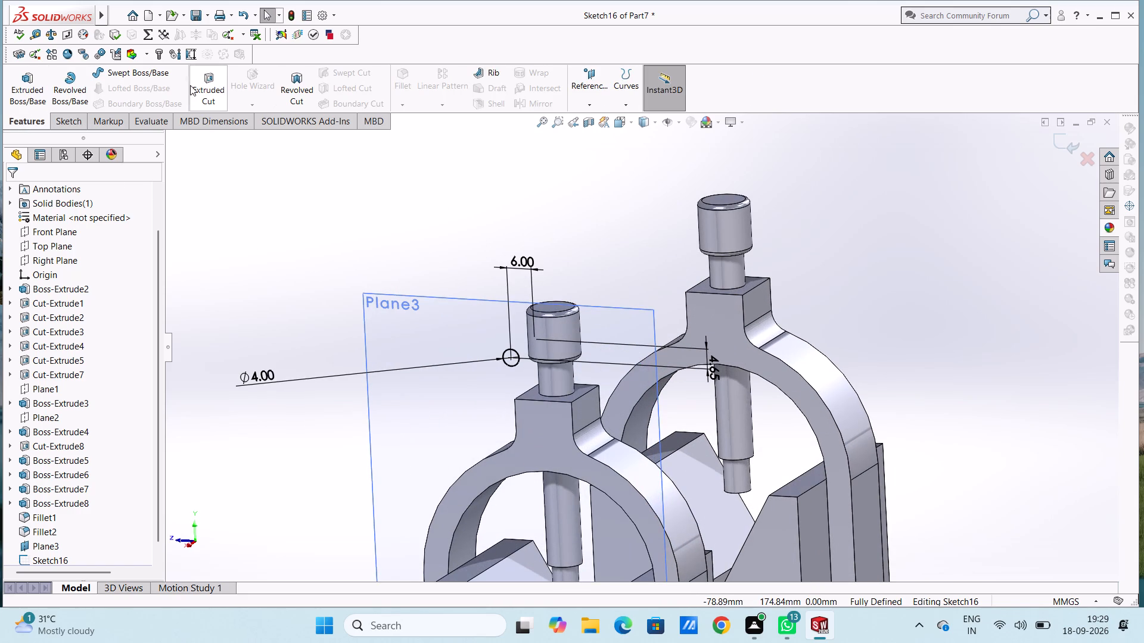
{"action": "left_click", "coordinate": [219, 81]}
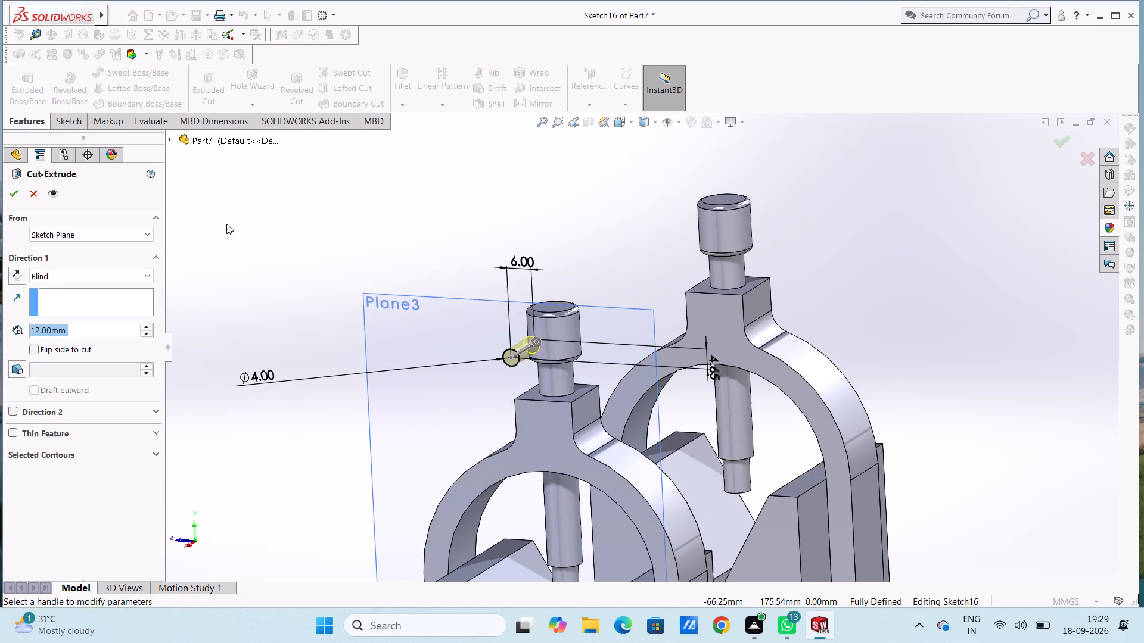
{"action": "type", "text": "200"}
{"action": "key", "text": "Return"}
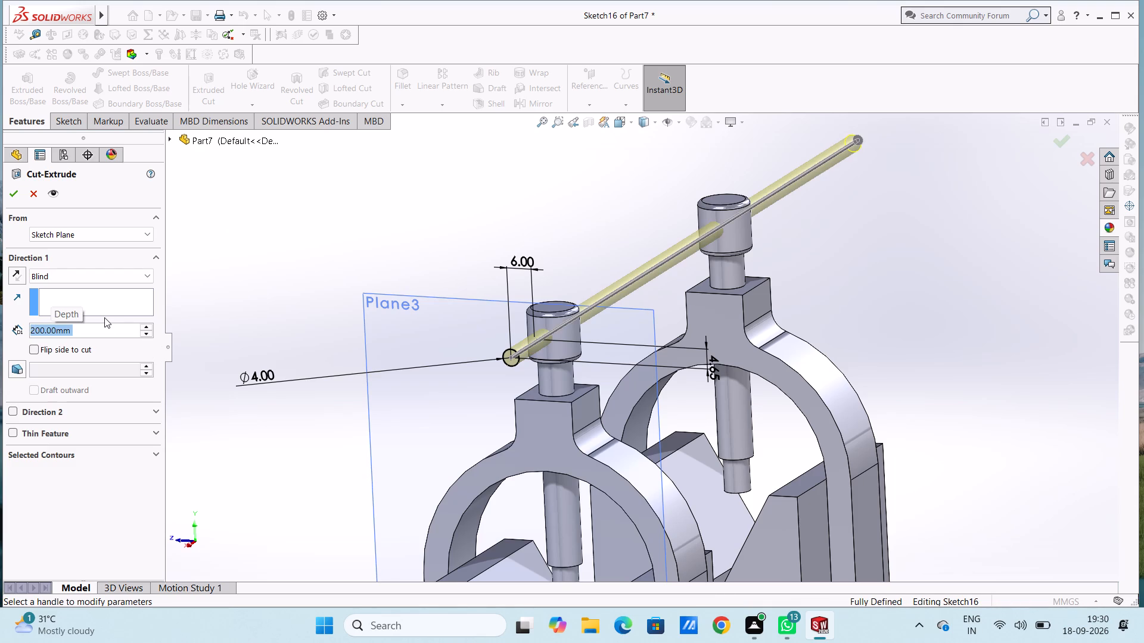
{"action": "left_click", "coordinate": [15, 196]}
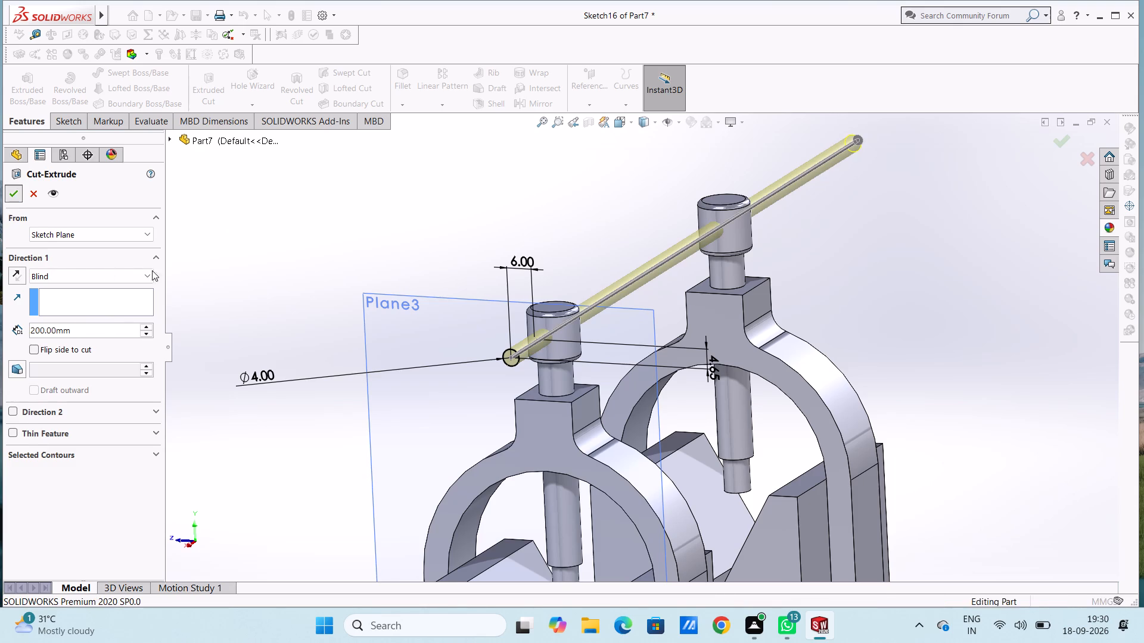
{"action": "left_click", "coordinate": [220, 258]}
Hide Plane3.
{"action": "scroll", "coordinate": [222, 260], "scroll_direction": "up", "scroll_amount": 3}
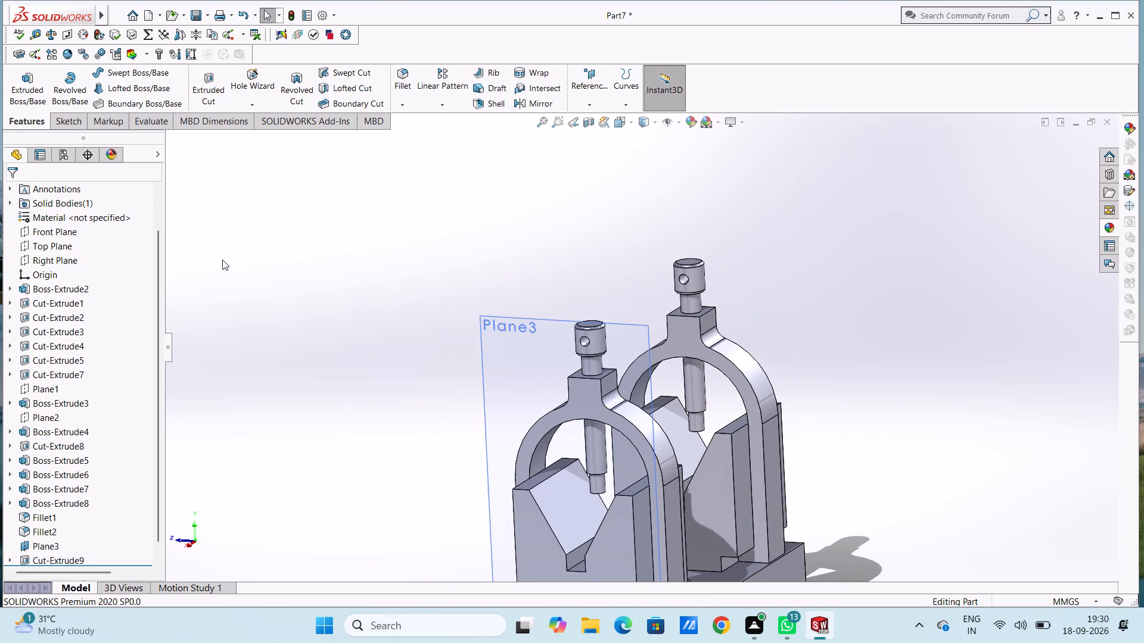
{"action": "scroll", "coordinate": [76, 404], "scroll_direction": "down", "scroll_amount": 6}
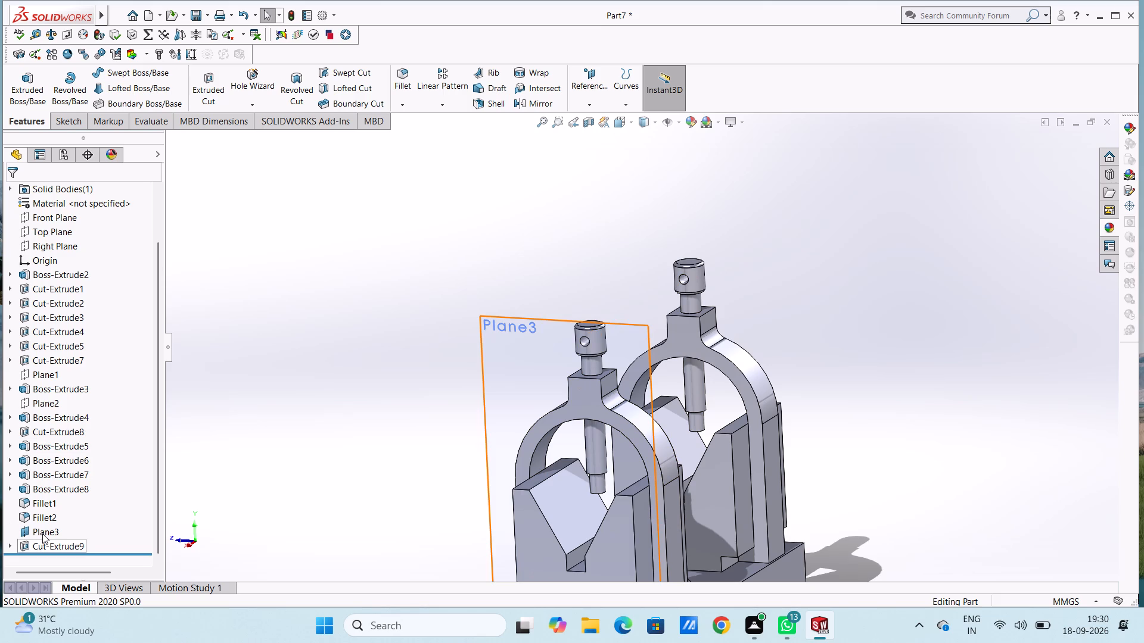
{"action": "left_click", "coordinate": [43, 533]}
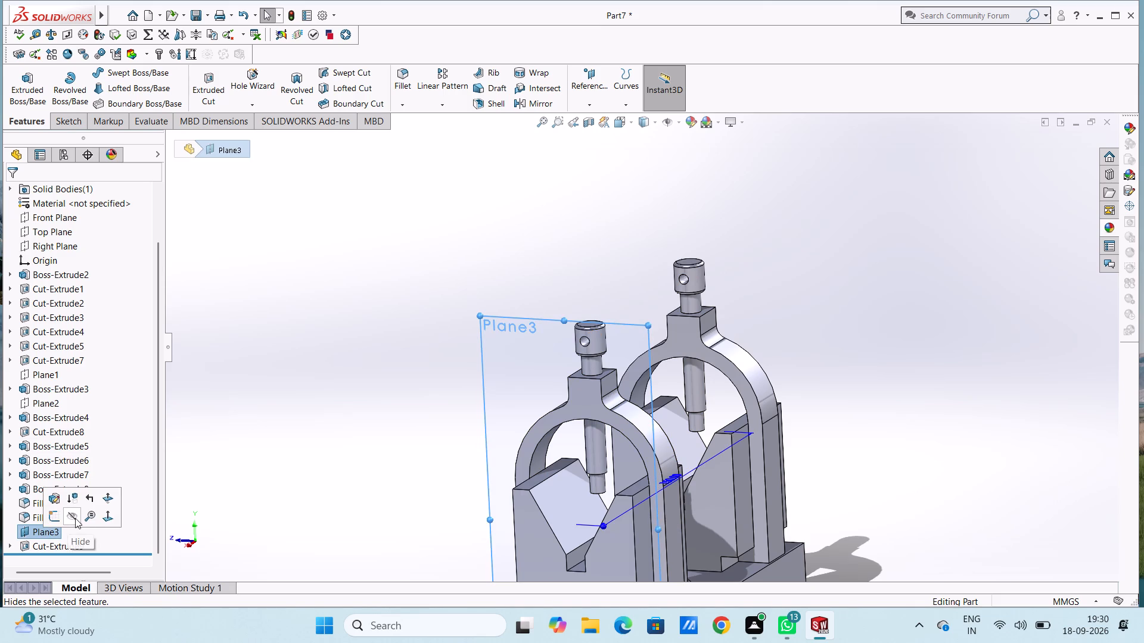
{"action": "left_click", "coordinate": [75, 517]}
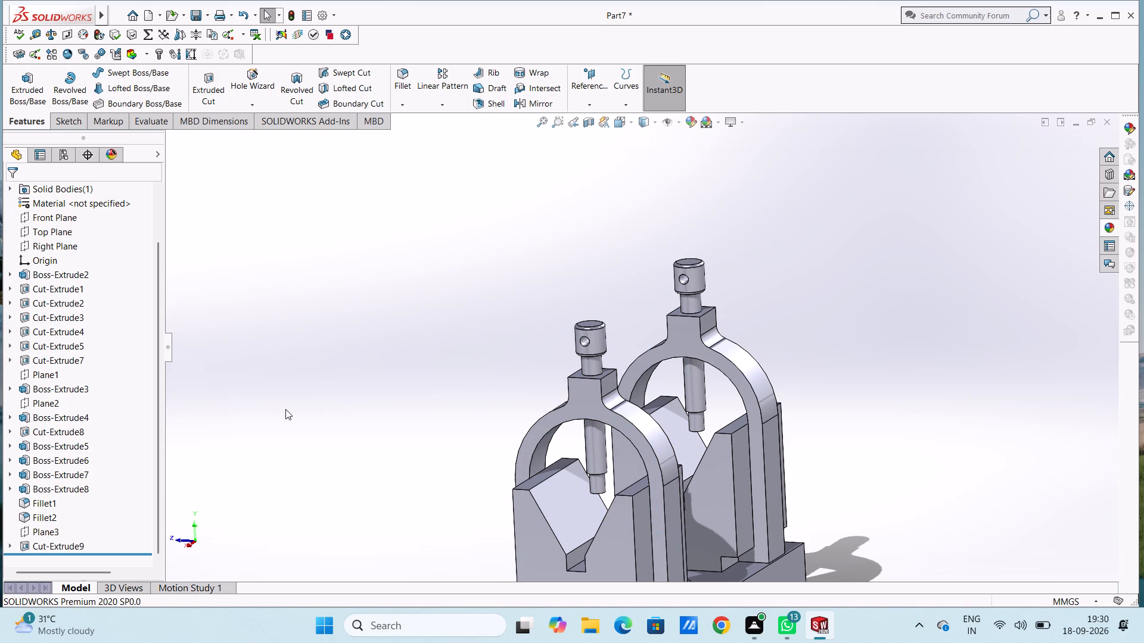
Examine the cross holes in the two clamp screw heads from several angles.
{"action": "middle_click_drag", "start_coordinate": [297, 416], "coordinate": [371, 436]}
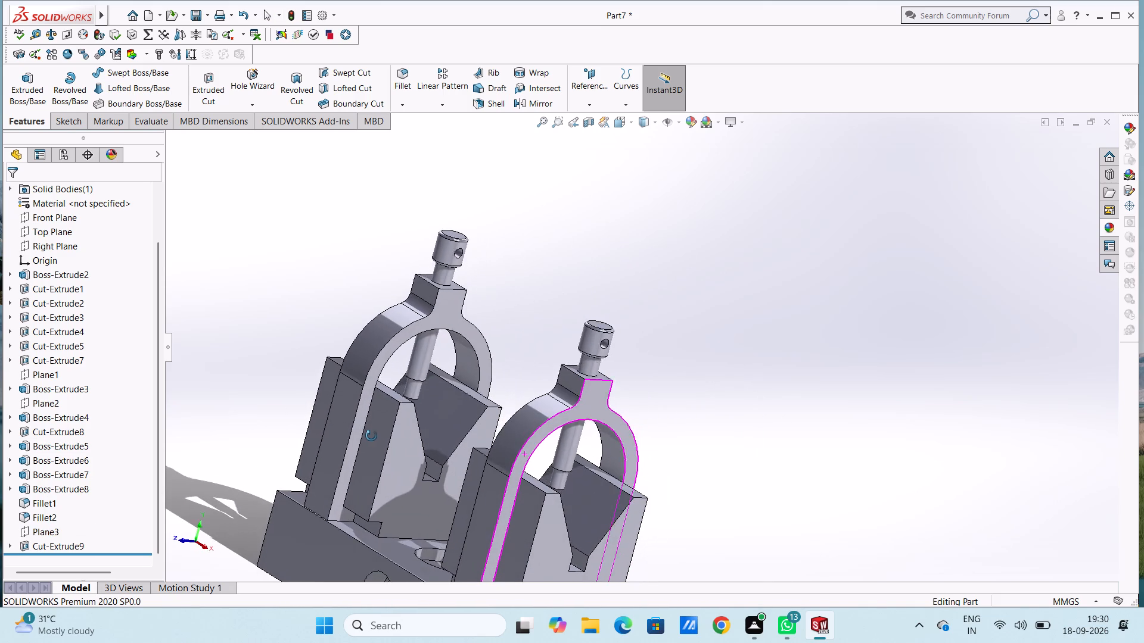
{"action": "middle_click_drag", "start_coordinate": [371, 436], "coordinate": [280, 400]}
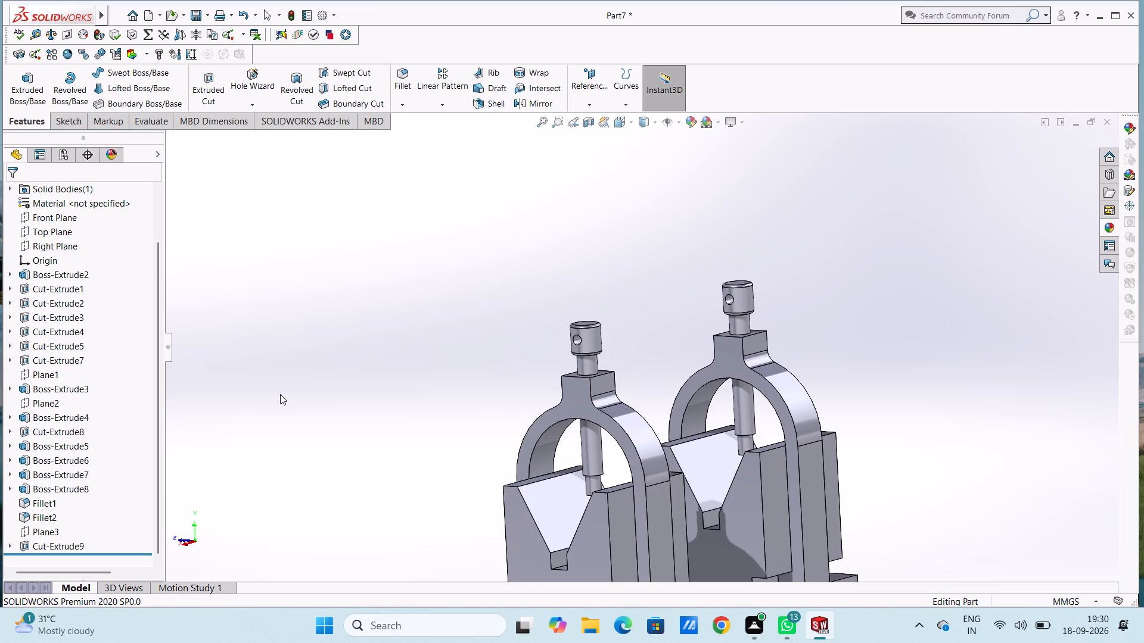
{"action": "scroll", "coordinate": [328, 392], "scroll_direction": "down", "scroll_amount": 1}
{"action": "scroll", "coordinate": [437, 386], "scroll_direction": "up", "scroll_amount": 3}
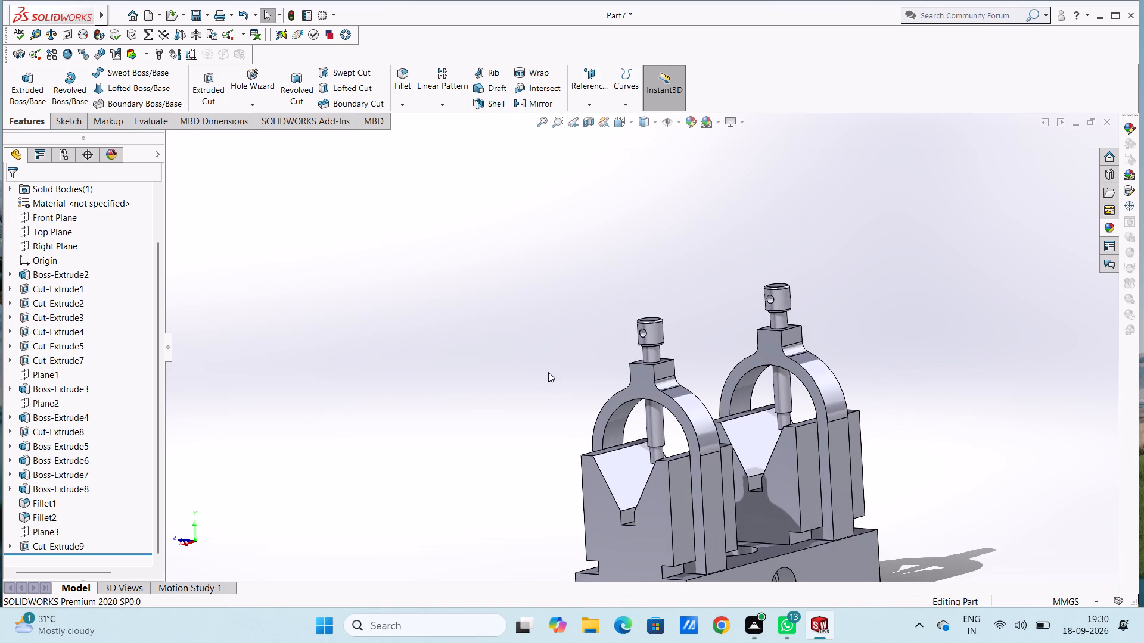
{"action": "scroll", "coordinate": [575, 323], "scroll_direction": "down", "scroll_amount": 4}
{"action": "scroll", "coordinate": [687, 320], "scroll_direction": "up", "scroll_amount": 3}
{"action": "middle_click_drag", "start_coordinate": [649, 307], "coordinate": [661, 319]}
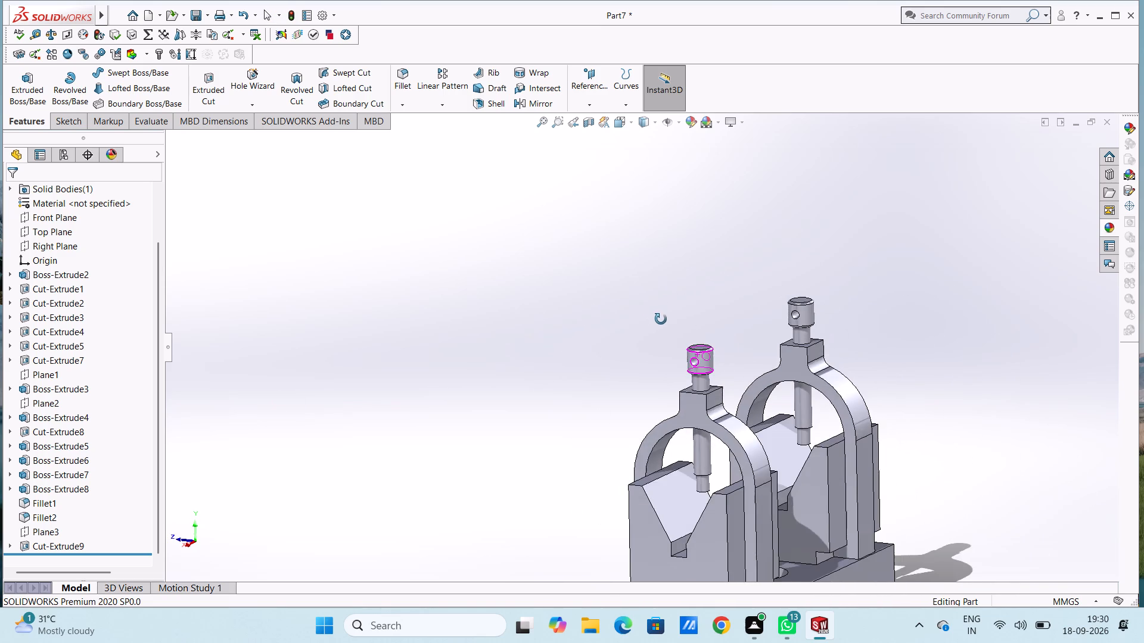
{"action": "middle_click_drag", "start_coordinate": [661, 319], "coordinate": [694, 299]}
{"action": "middle_click_drag", "start_coordinate": [624, 326], "coordinate": [587, 311]}
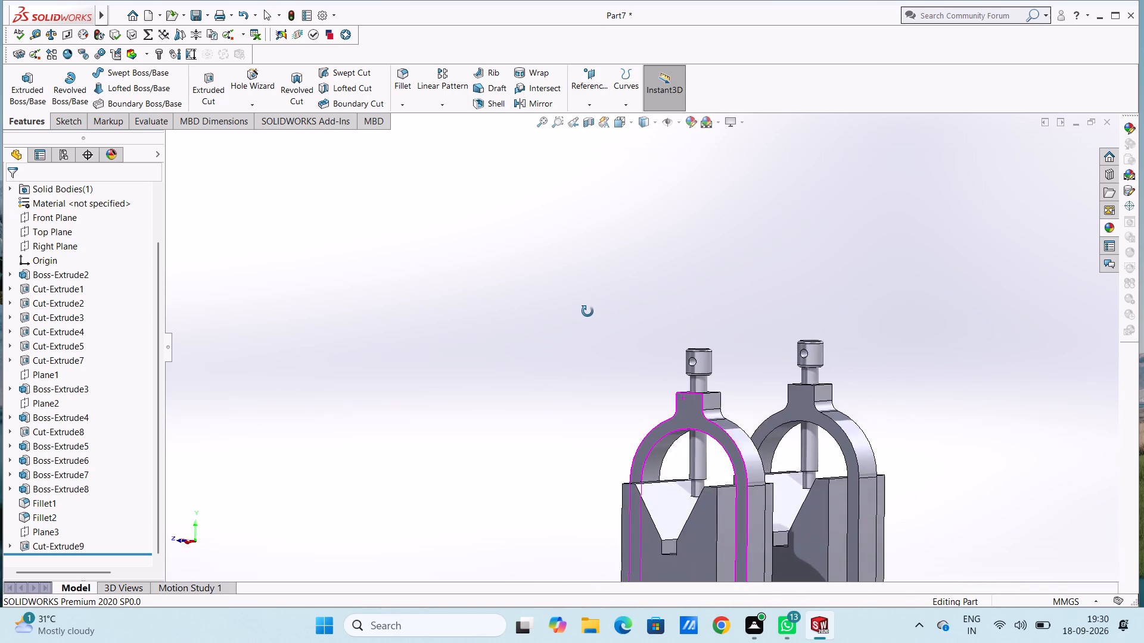
{"action": "middle_click_drag", "start_coordinate": [587, 311], "coordinate": [574, 320]}
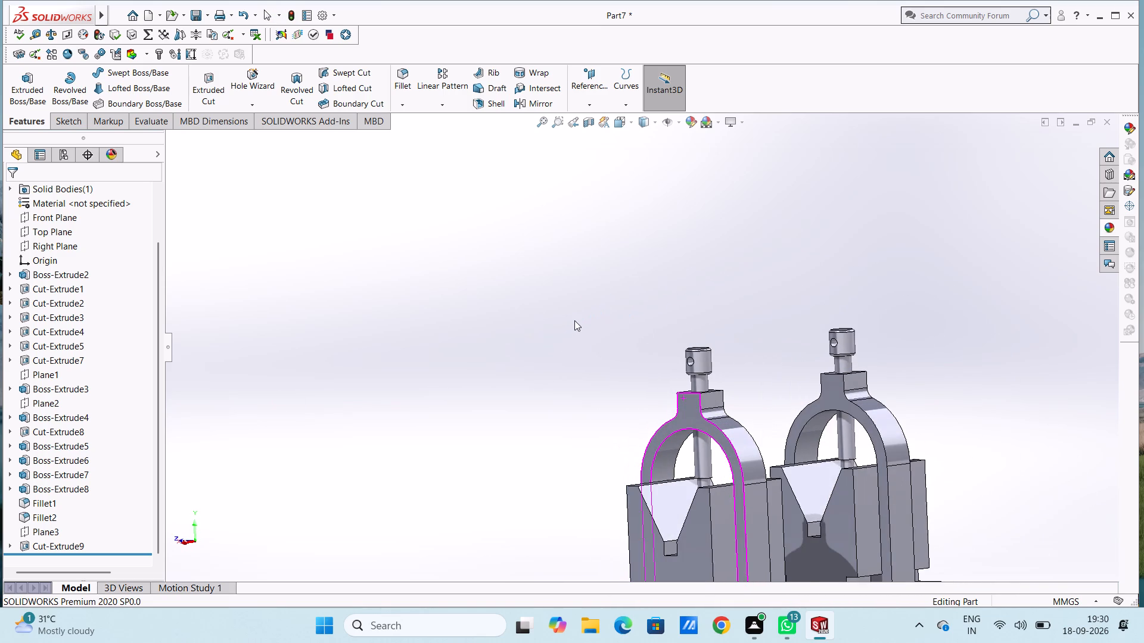
{"action": "middle_click_drag", "start_coordinate": [571, 317], "coordinate": [581, 323]}
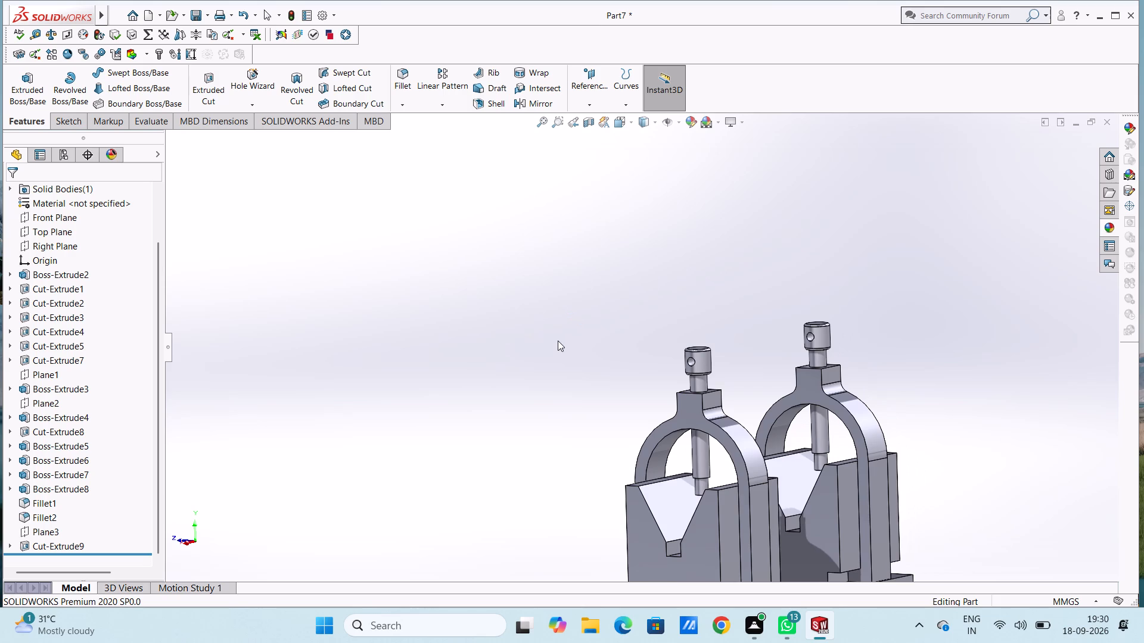
Examine the whole V-block and clamp model in the isometric view.
{"action": "key", "text": "ctrl+7"}
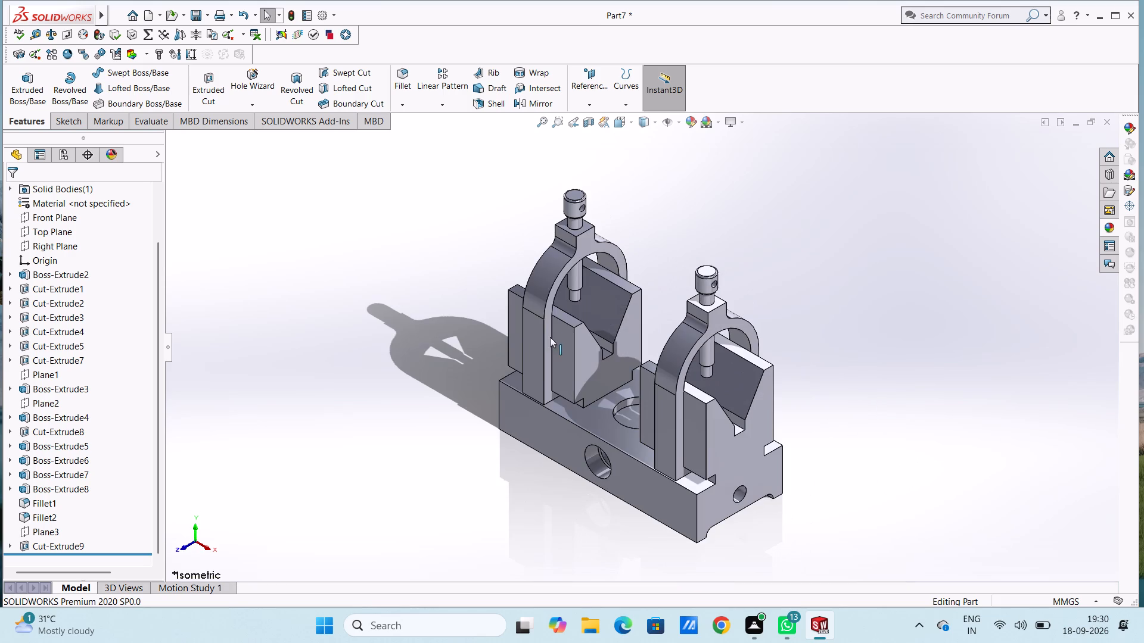
{"action": "scroll", "coordinate": [764, 499], "scroll_direction": "down", "scroll_amount": 1}
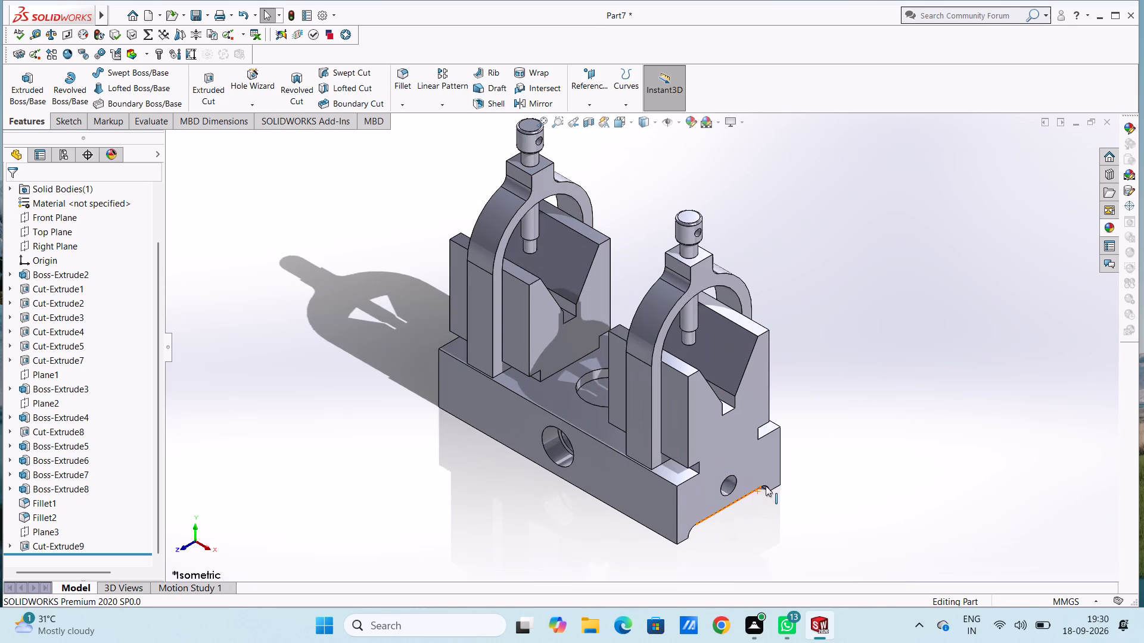
{"action": "scroll", "coordinate": [526, 308], "scroll_direction": "up", "scroll_amount": 1}
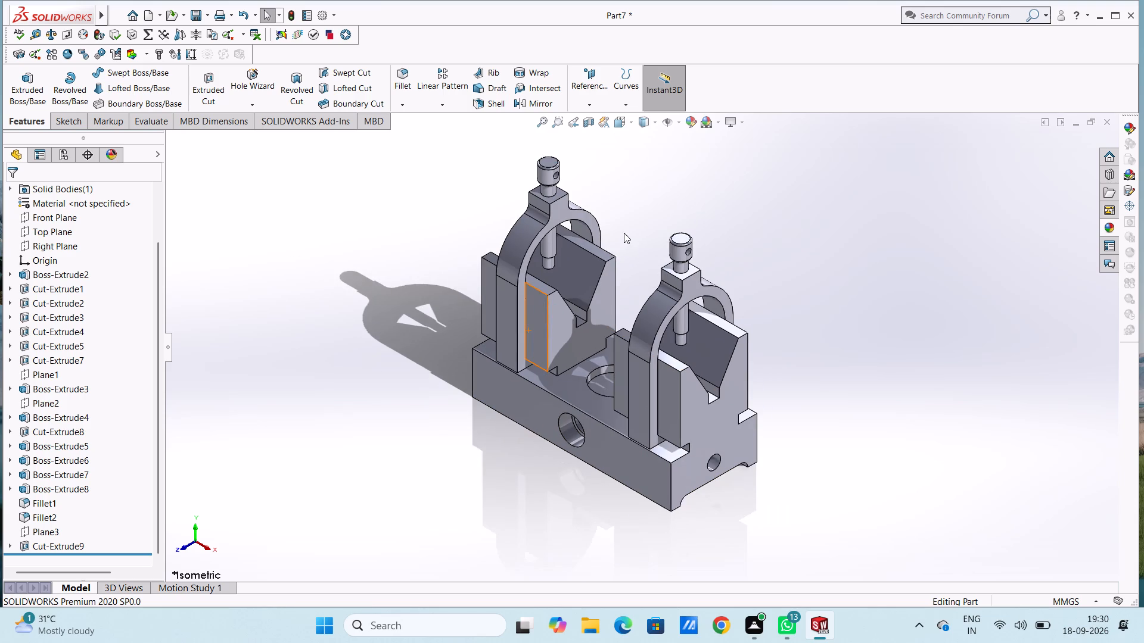
{"action": "scroll", "coordinate": [624, 233], "scroll_direction": "down", "scroll_amount": 3}
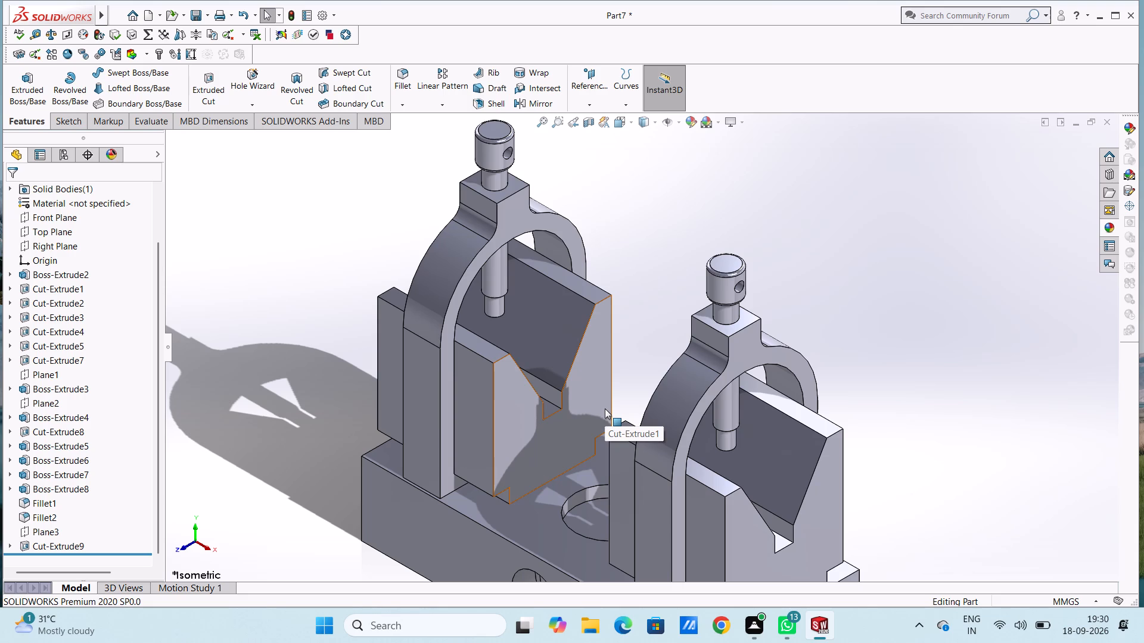
{"action": "scroll", "coordinate": [605, 408], "scroll_direction": "up", "scroll_amount": 3}
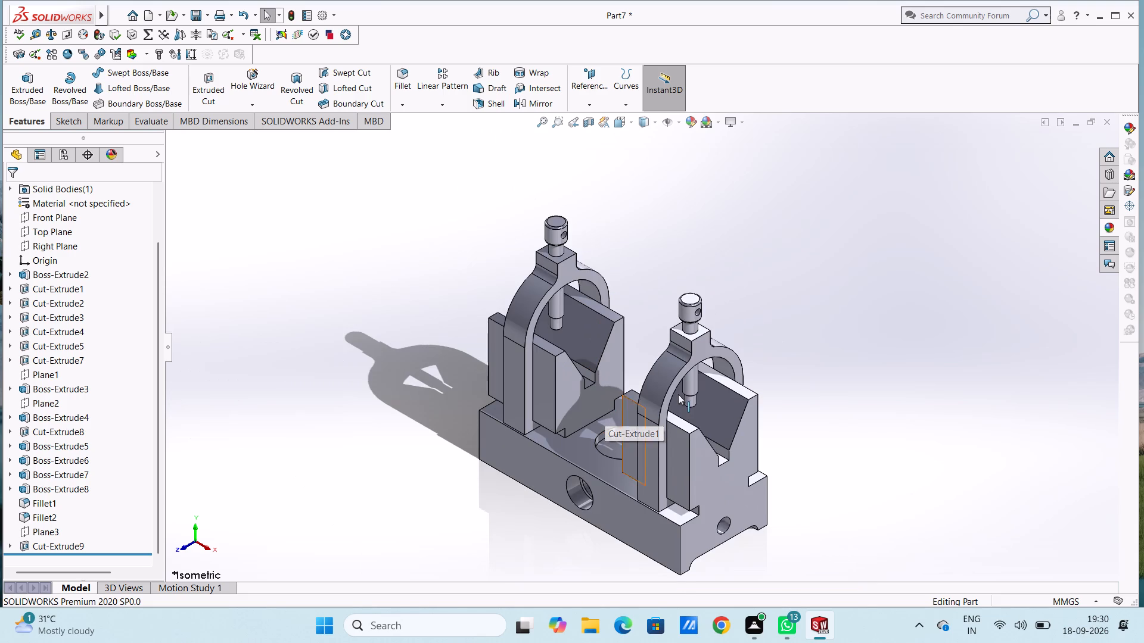
{"action": "scroll", "coordinate": [678, 395], "scroll_direction": "down", "scroll_amount": 2}
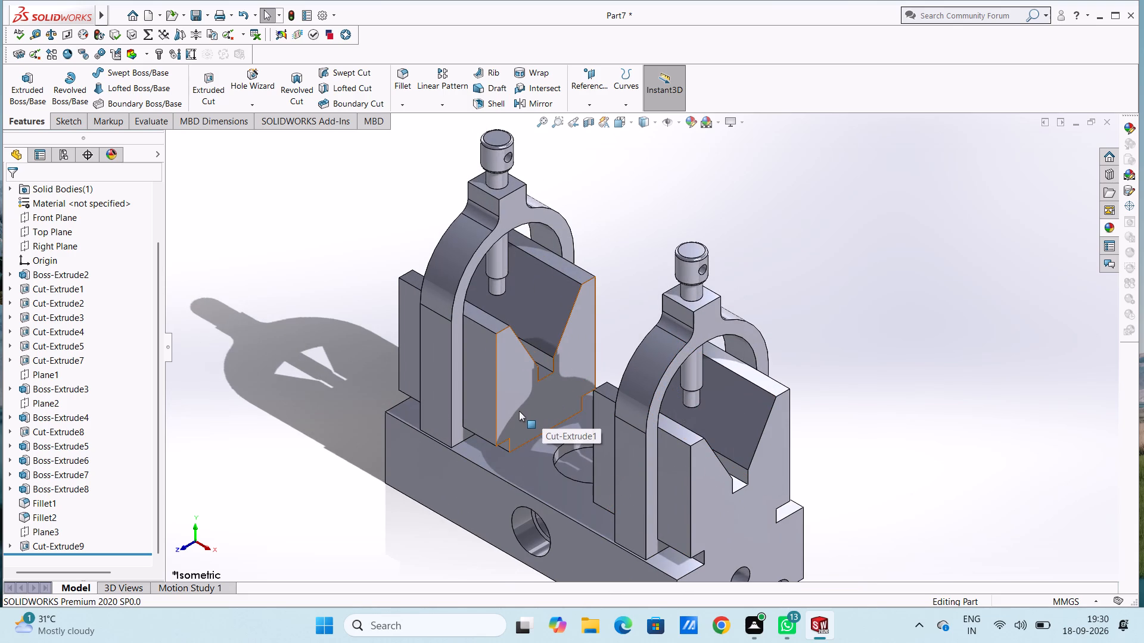
Apply a bright cyan colour appearance to the whole part.
{"action": "left_click", "coordinate": [695, 123]}
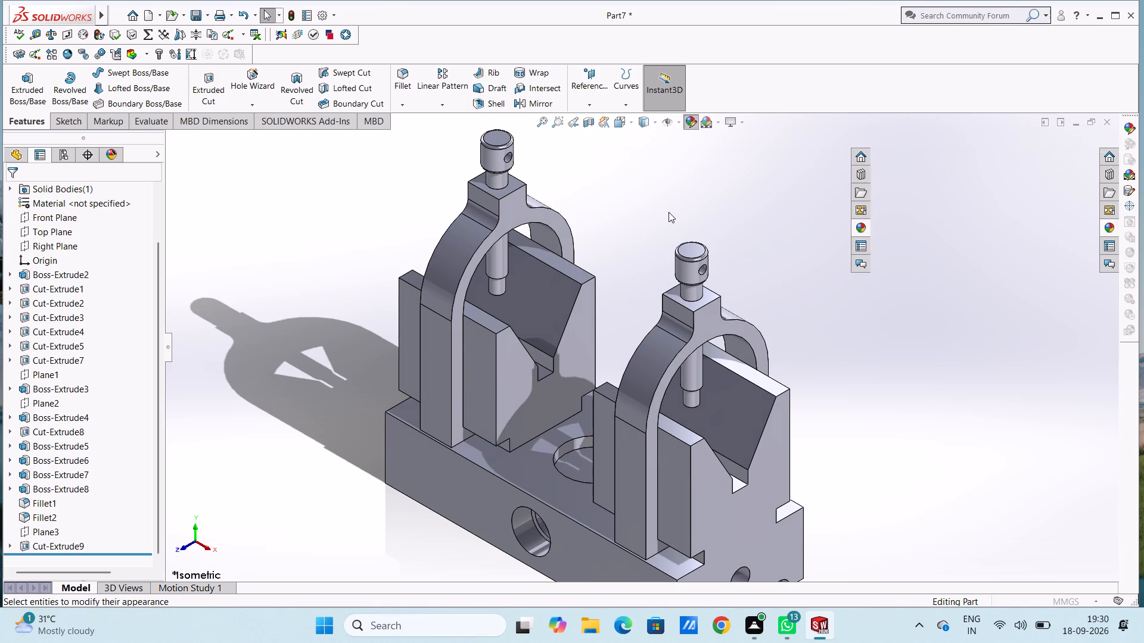
{"action": "scroll", "coordinate": [669, 212], "scroll_direction": "up", "scroll_amount": 2}
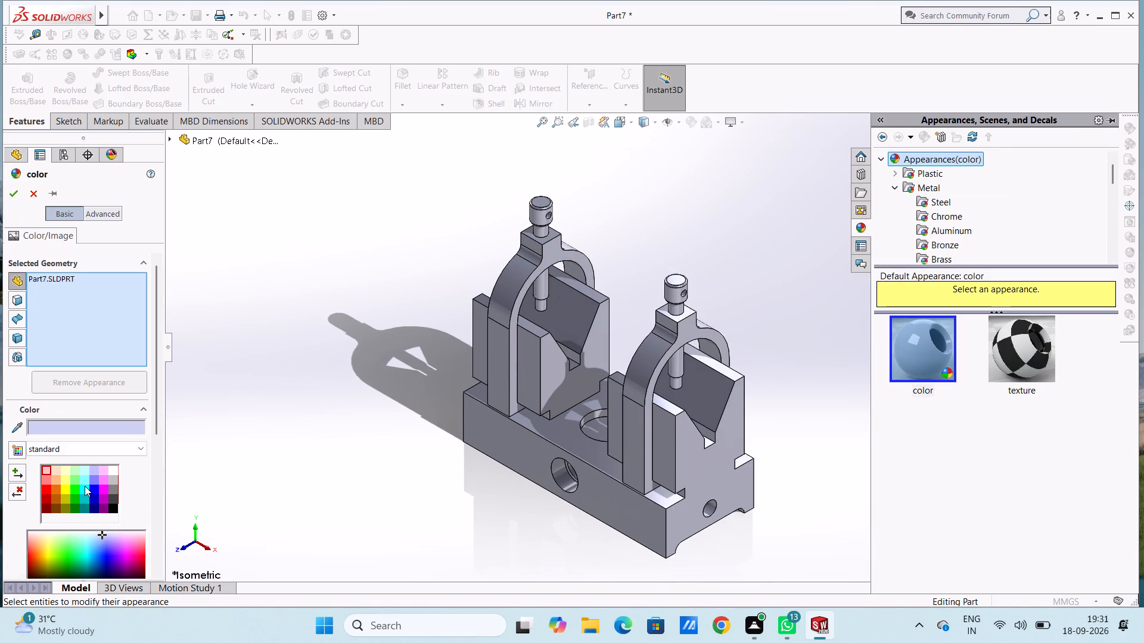
{"action": "left_click", "coordinate": [88, 549]}
{"action": "left_click", "coordinate": [86, 564]}
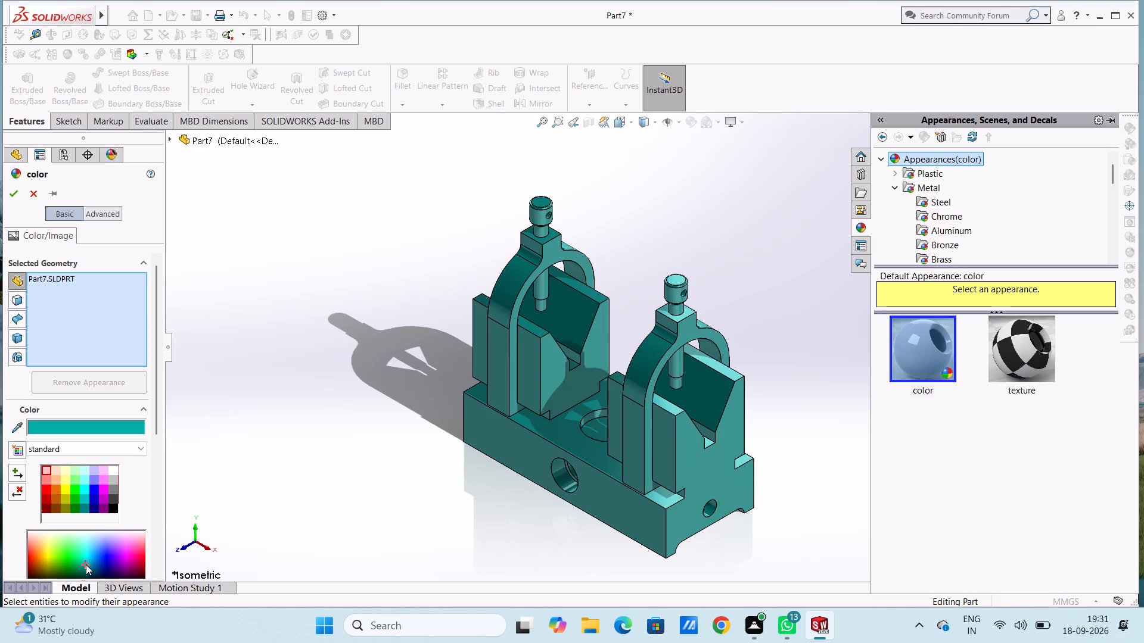
{"action": "left_click", "coordinate": [85, 480]}
{"action": "left_click", "coordinate": [85, 492]}
{"action": "left_click", "coordinate": [84, 505]}
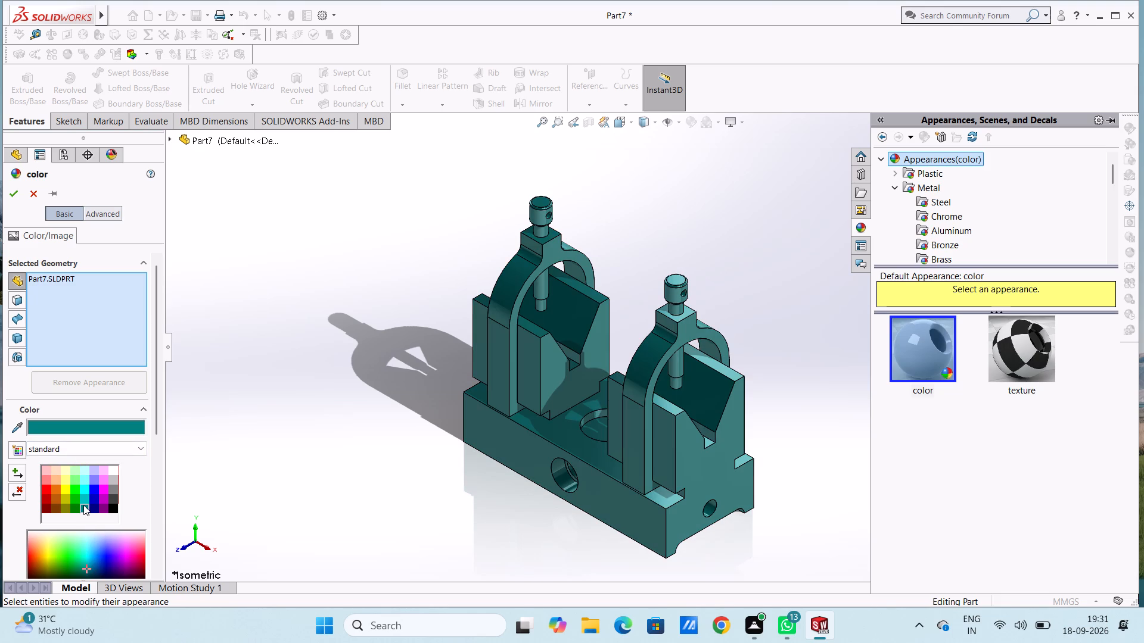
{"action": "left_click", "coordinate": [88, 555]}
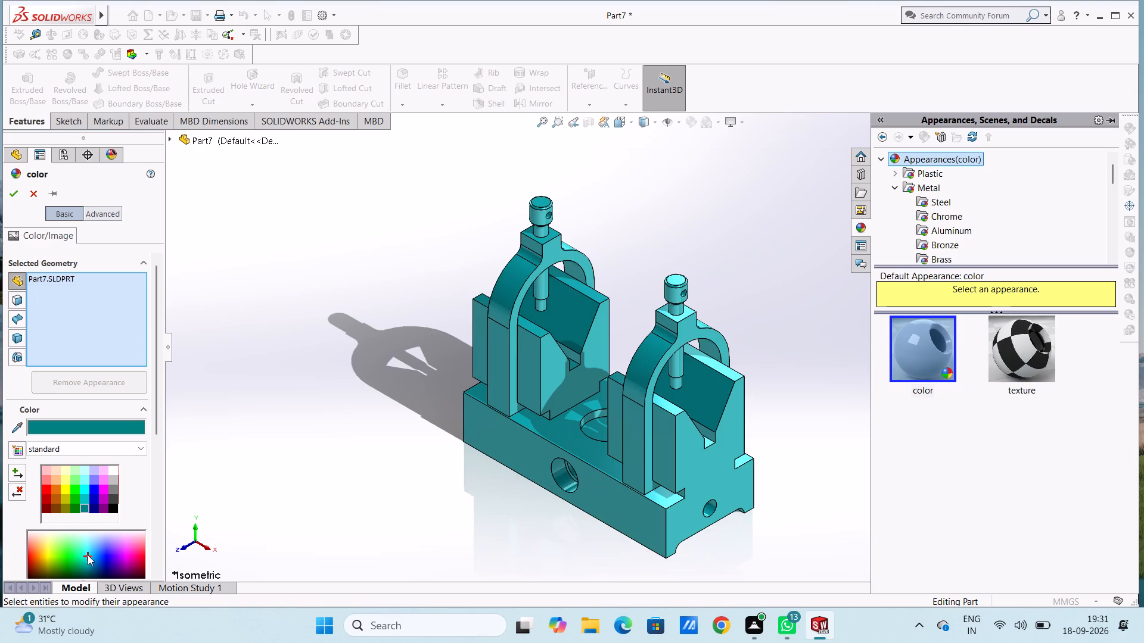
{"action": "left_click", "coordinate": [18, 196]}
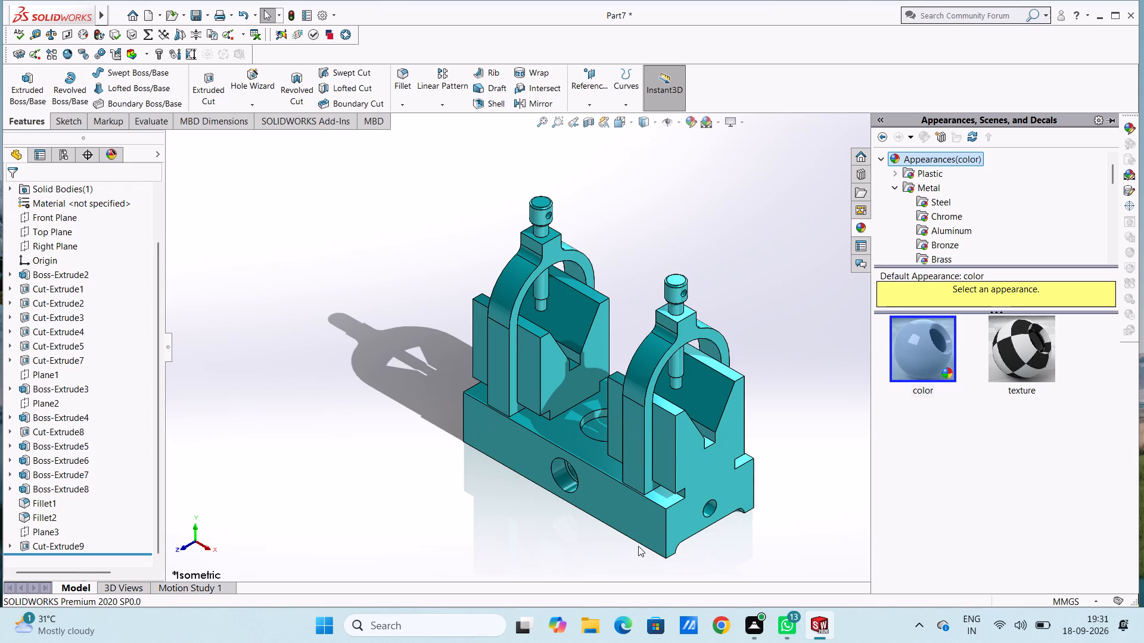
Give the cylindrical screw head face of the rear clamp in the isometric view a dark grey colour from the standard swatches.
{"action": "scroll", "coordinate": [757, 479], "scroll_direction": "down", "scroll_amount": 2}
{"action": "scroll", "coordinate": [722, 475], "scroll_direction": "up", "scroll_amount": 3}
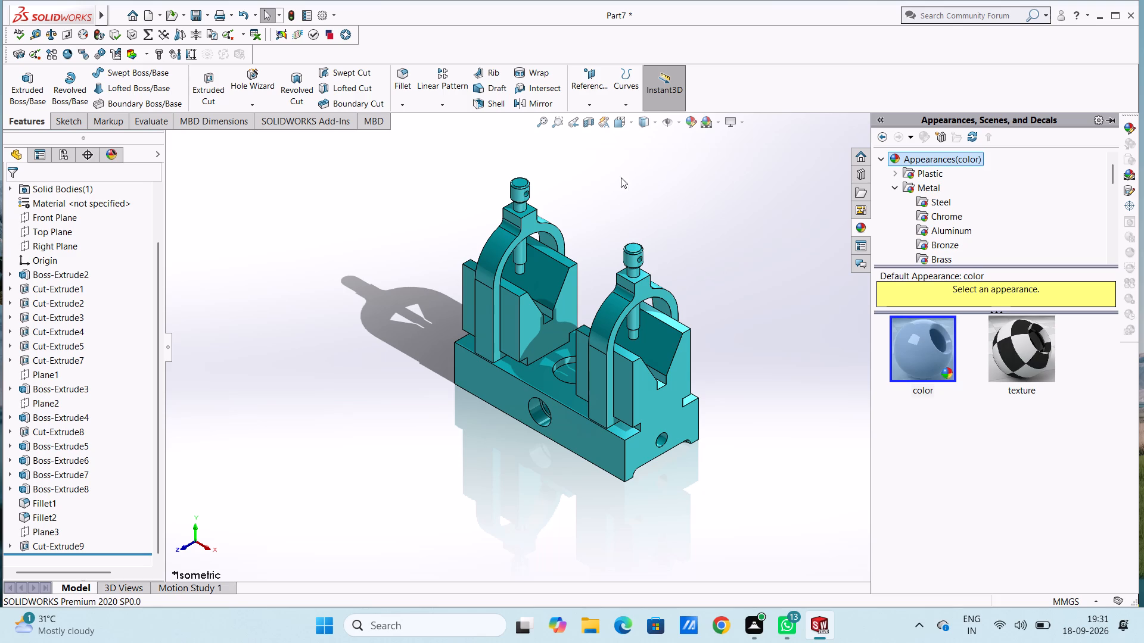
{"action": "left_click", "coordinate": [517, 198]}
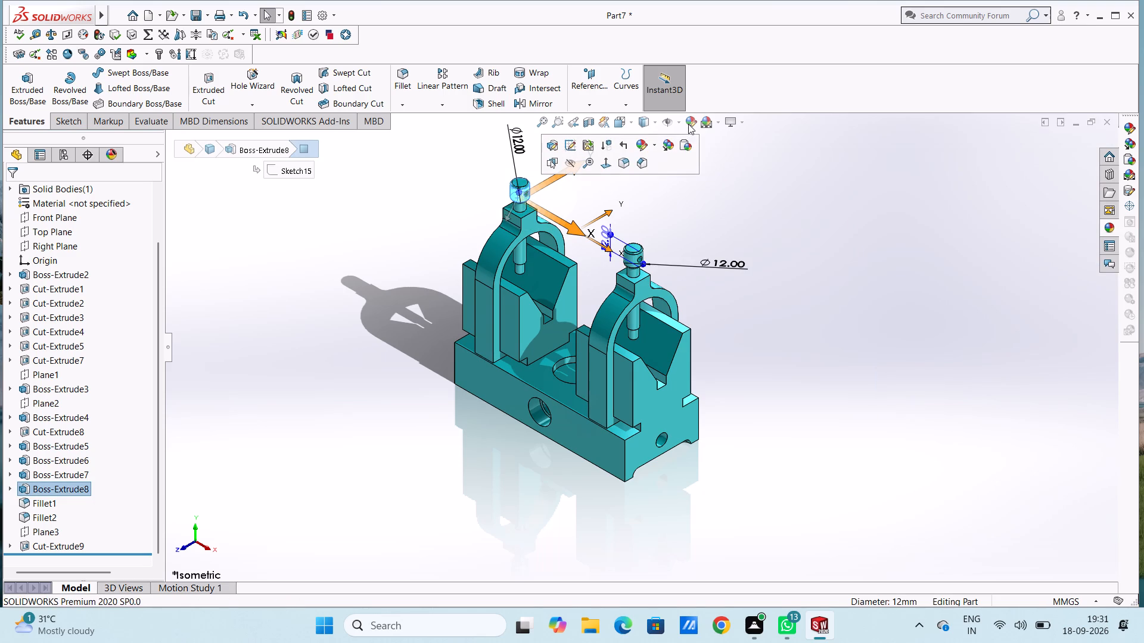
{"action": "left_click", "coordinate": [689, 123]}
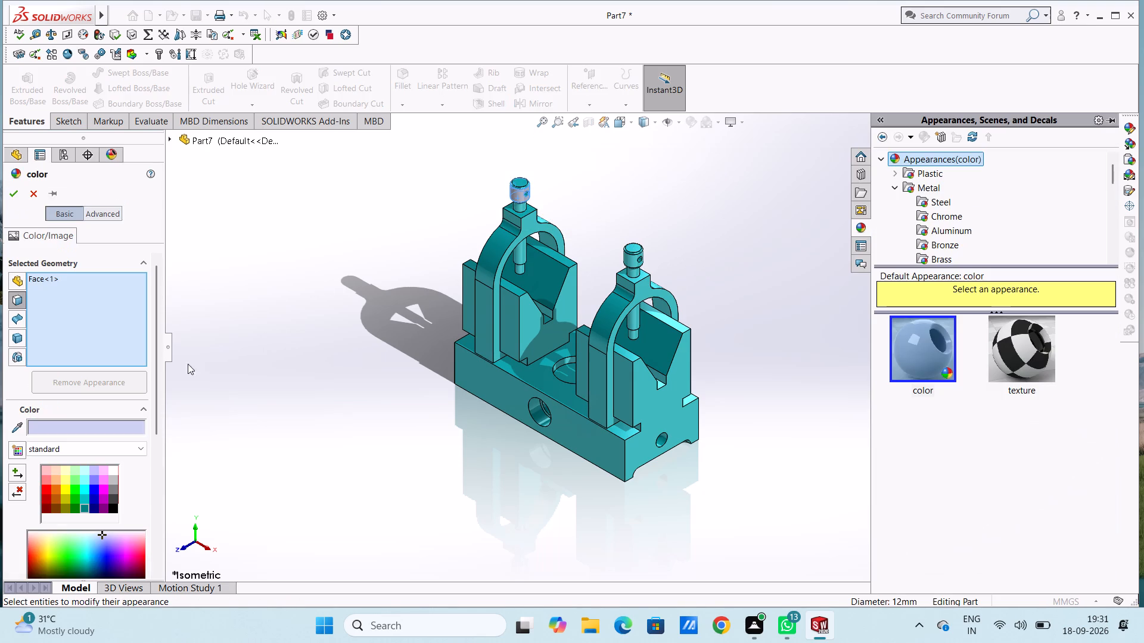
{"action": "left_click", "coordinate": [114, 480]}
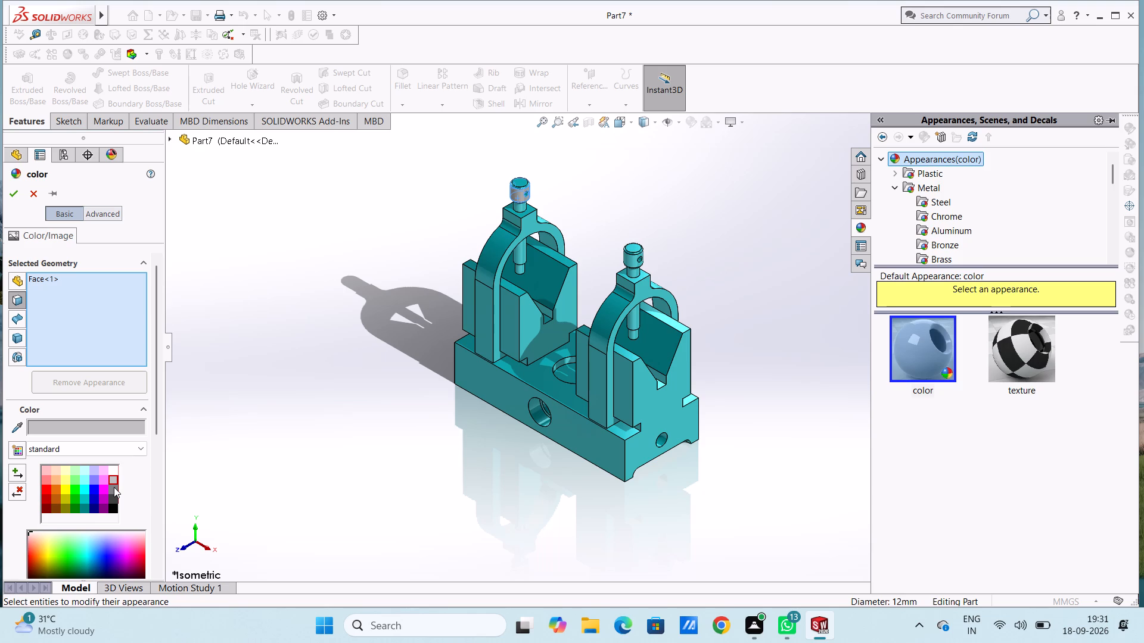
{"action": "left_click", "coordinate": [114, 487]}
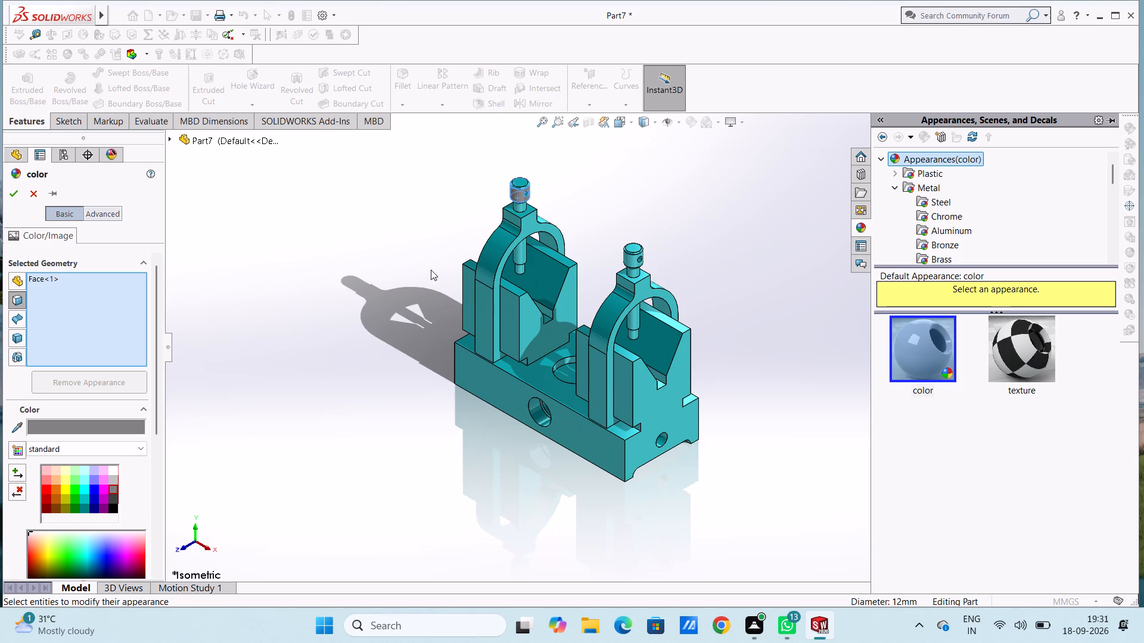
Add the same clamp's near-side arch, fillet, block side, block top, front profile and straight leg faces to the grey colouring.
{"action": "scroll", "coordinate": [449, 249], "scroll_direction": "down", "scroll_amount": 3}
{"action": "left_click", "coordinate": [575, 261]}
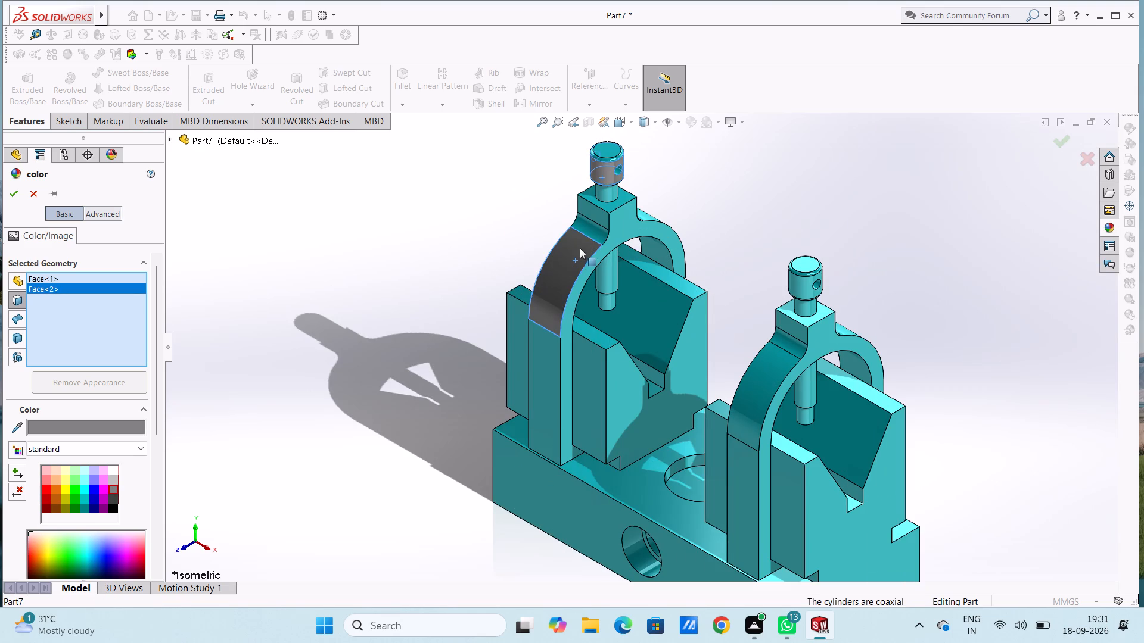
{"action": "left_click", "coordinate": [594, 232]}
{"action": "left_click", "coordinate": [601, 218]}
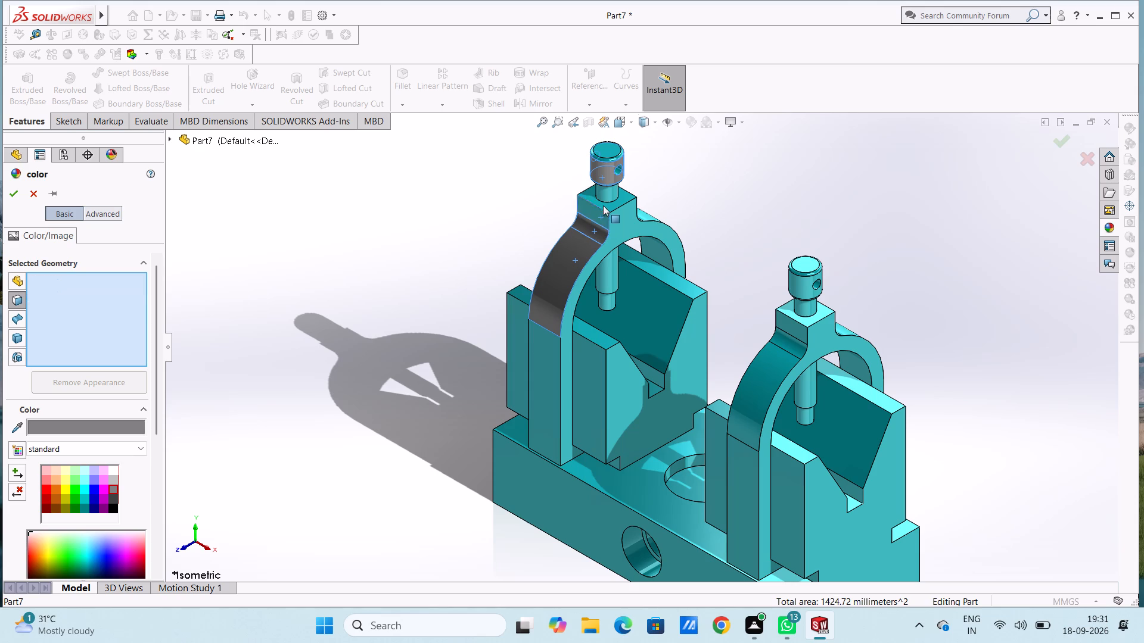
{"action": "left_click", "coordinate": [605, 204]}
{"action": "left_click", "coordinate": [622, 217]}
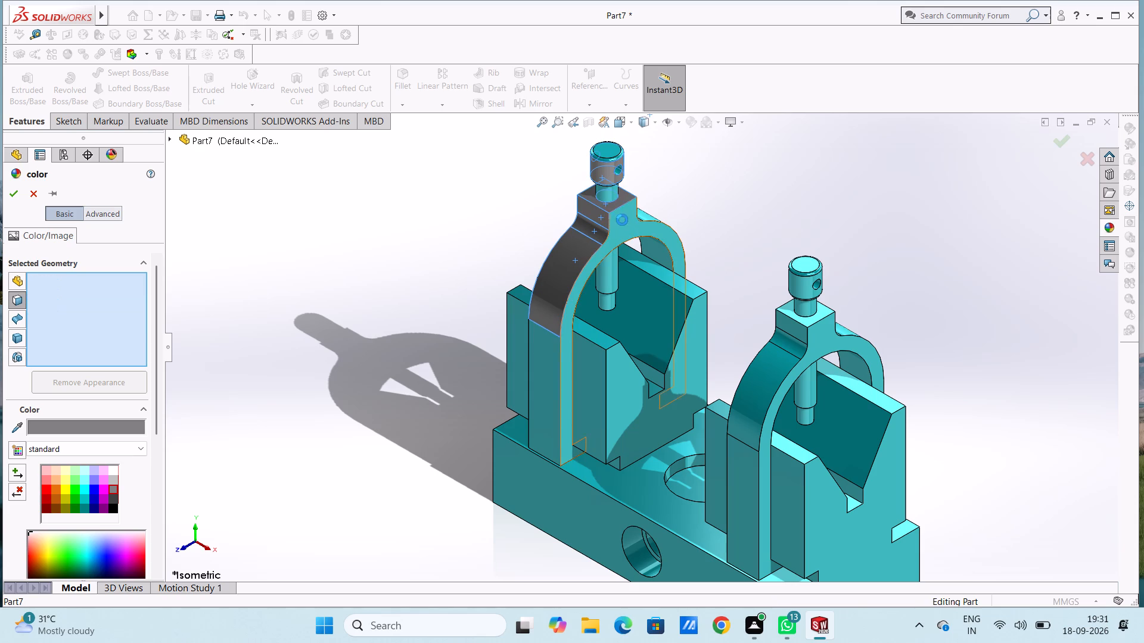
{"action": "left_click", "coordinate": [546, 363]}
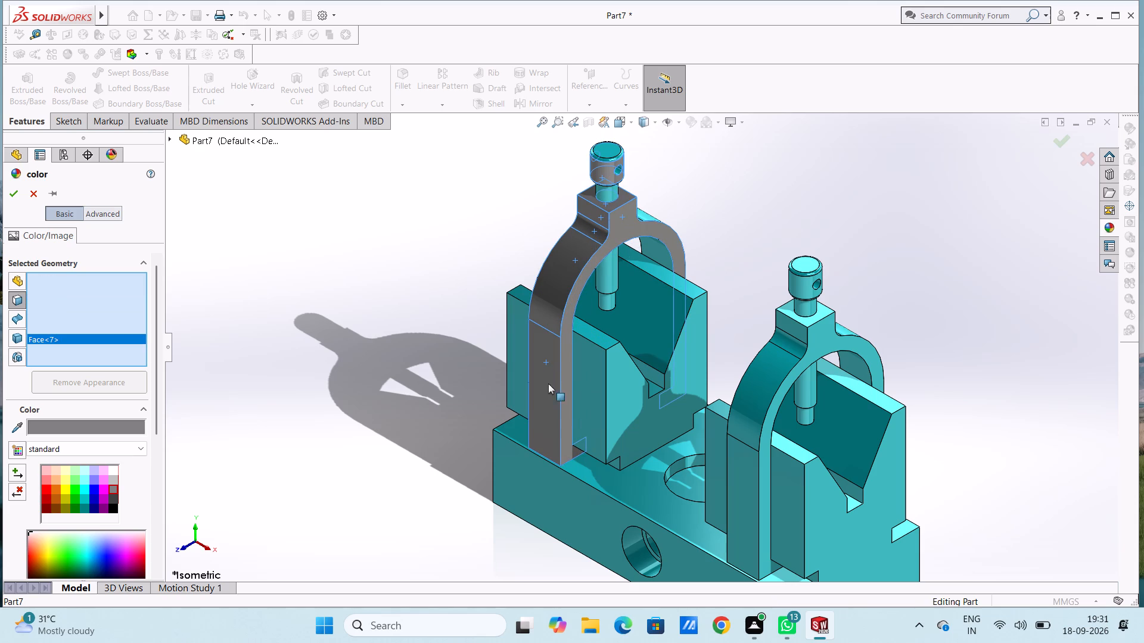
Add the same clamp's back profile face and its opposite leg, arch, fillet and block side faces to the grey colouring.
{"action": "middle_click_drag", "start_coordinate": [384, 314], "coordinate": [418, 331]}
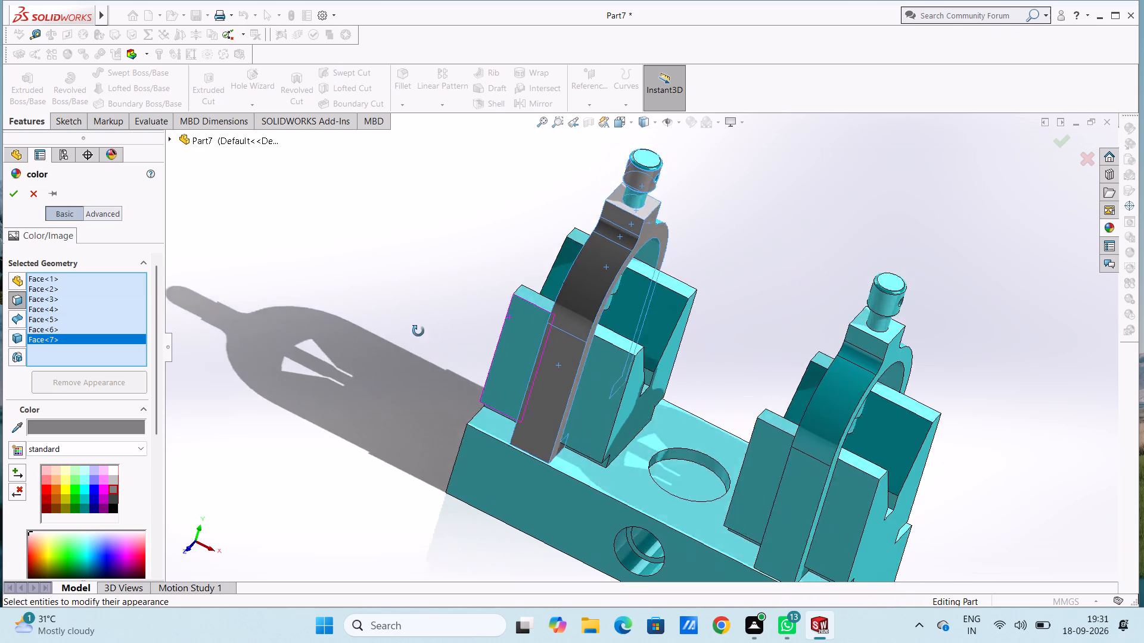
{"action": "middle_click_drag", "start_coordinate": [418, 331], "coordinate": [492, 410]}
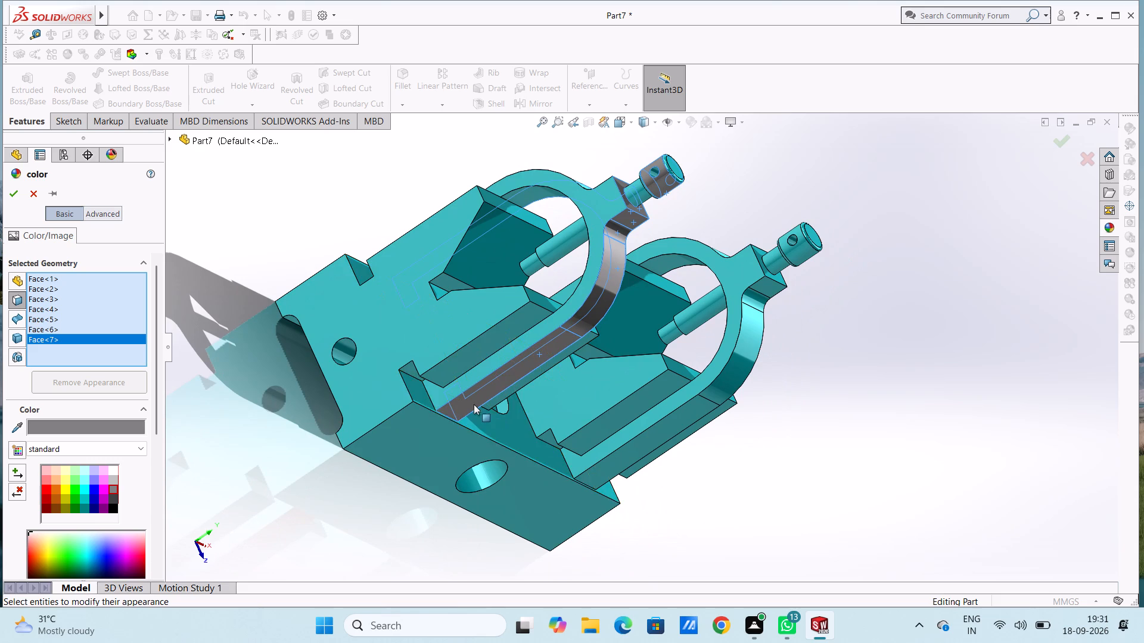
{"action": "left_click", "coordinate": [436, 396]}
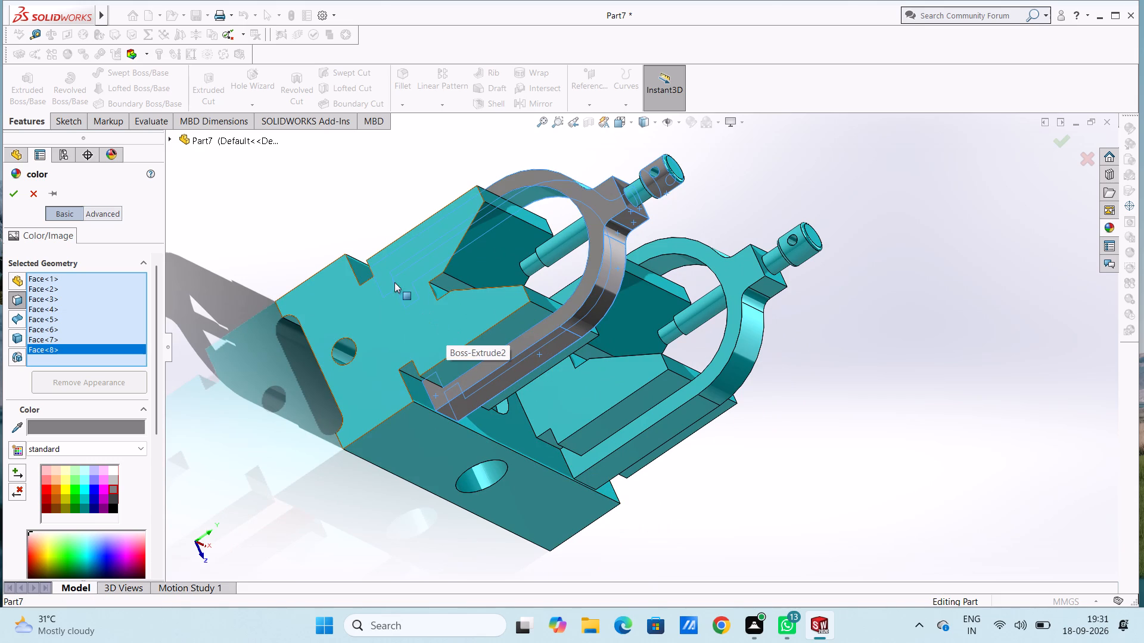
{"action": "middle_click_drag", "start_coordinate": [359, 179], "coordinate": [338, 269]}
{"action": "scroll", "coordinate": [359, 183], "scroll_direction": "up", "scroll_amount": 1}
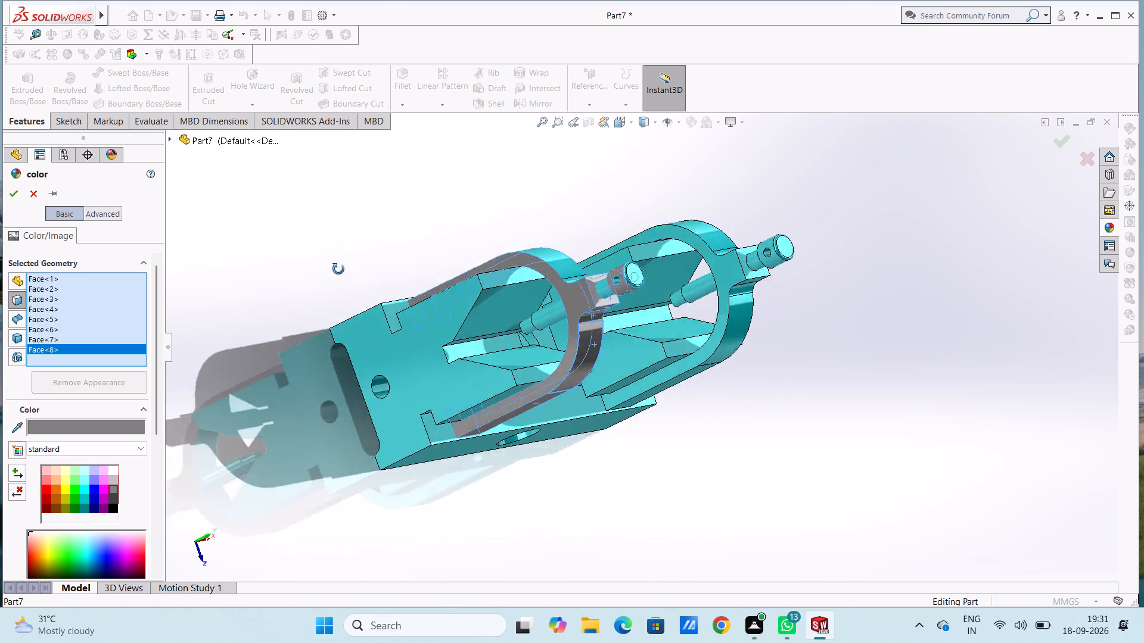
{"action": "middle_click_drag", "start_coordinate": [338, 269], "coordinate": [290, 377]}
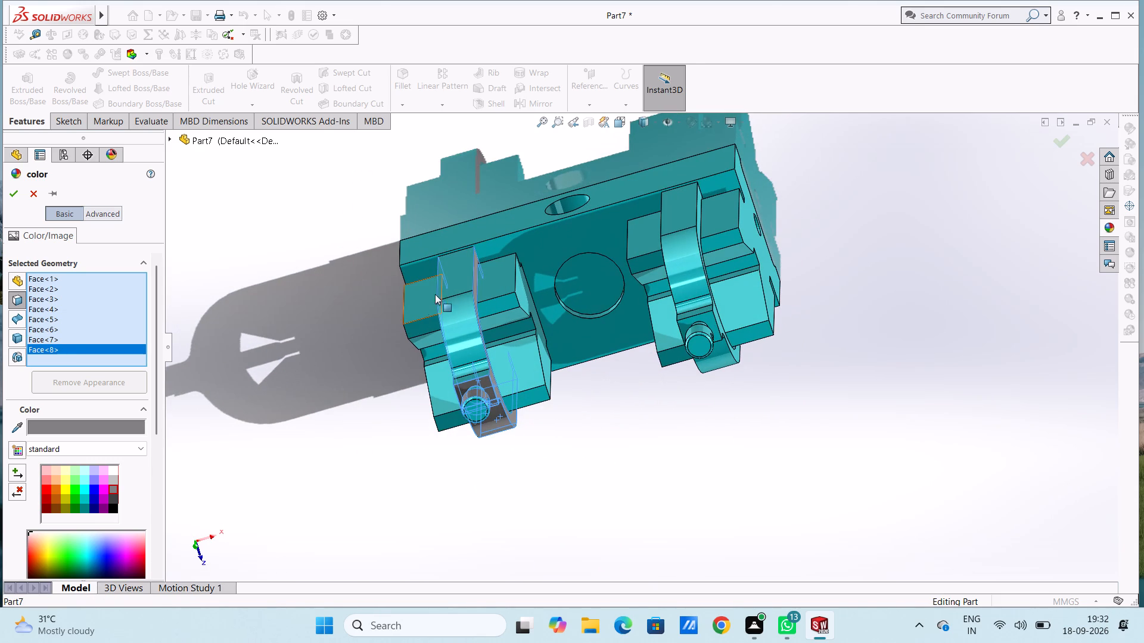
{"action": "left_click", "coordinate": [454, 285]}
{"action": "left_click", "coordinate": [459, 319]}
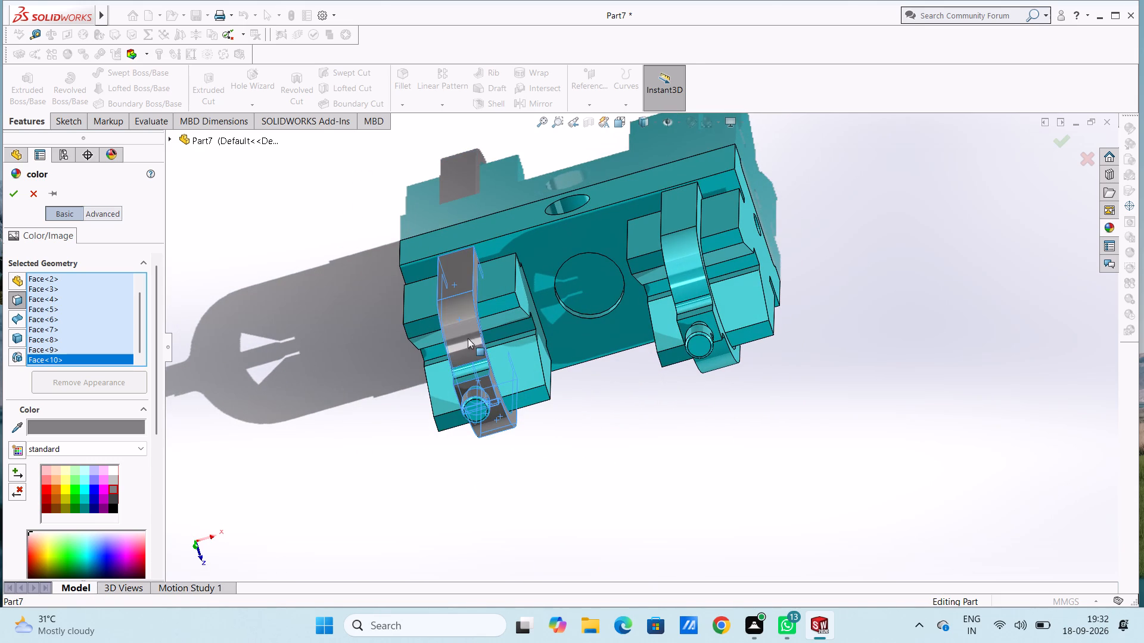
{"action": "left_click", "coordinate": [476, 368]}
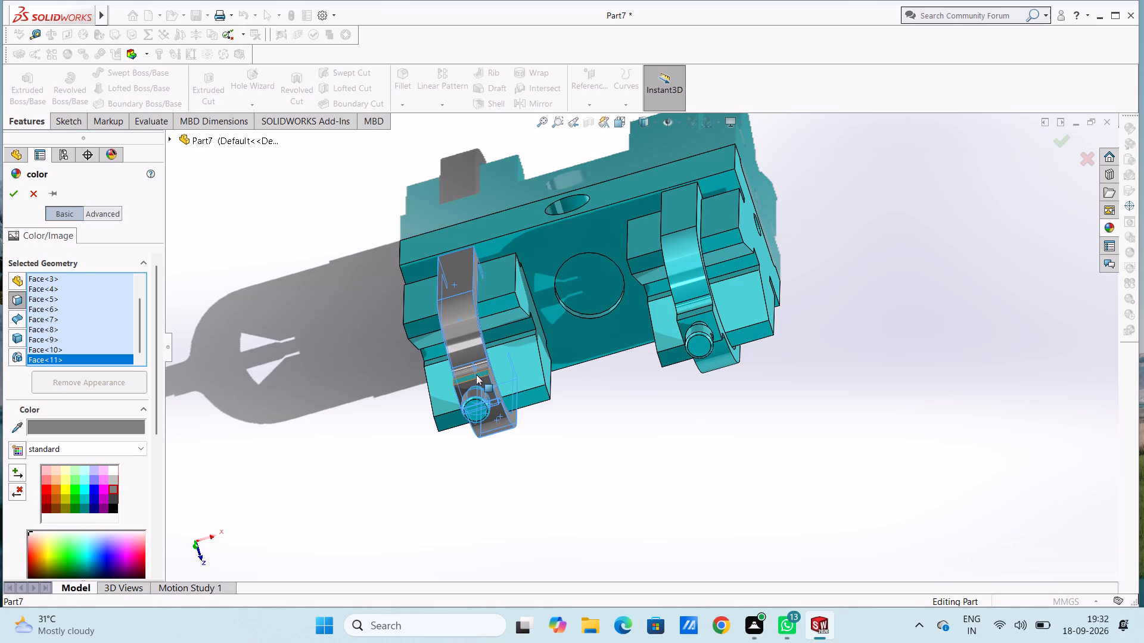
{"action": "left_click", "coordinate": [476, 374]}
Add the second clamp's screw head, front profile, outer arch, fillet, block side and block top faces to the grey colouring.
{"action": "middle_click_drag", "start_coordinate": [349, 317], "coordinate": [331, 231]}
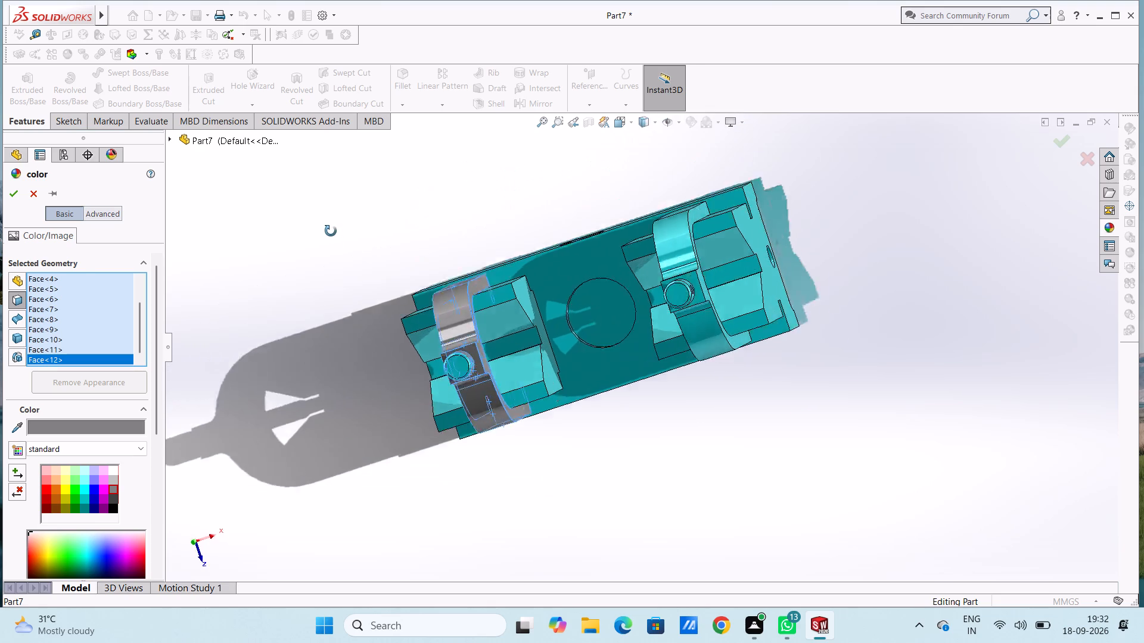
{"action": "middle_click_drag", "start_coordinate": [331, 231], "coordinate": [326, 172]}
{"action": "middle_click_drag", "start_coordinate": [312, 335], "coordinate": [388, 260]}
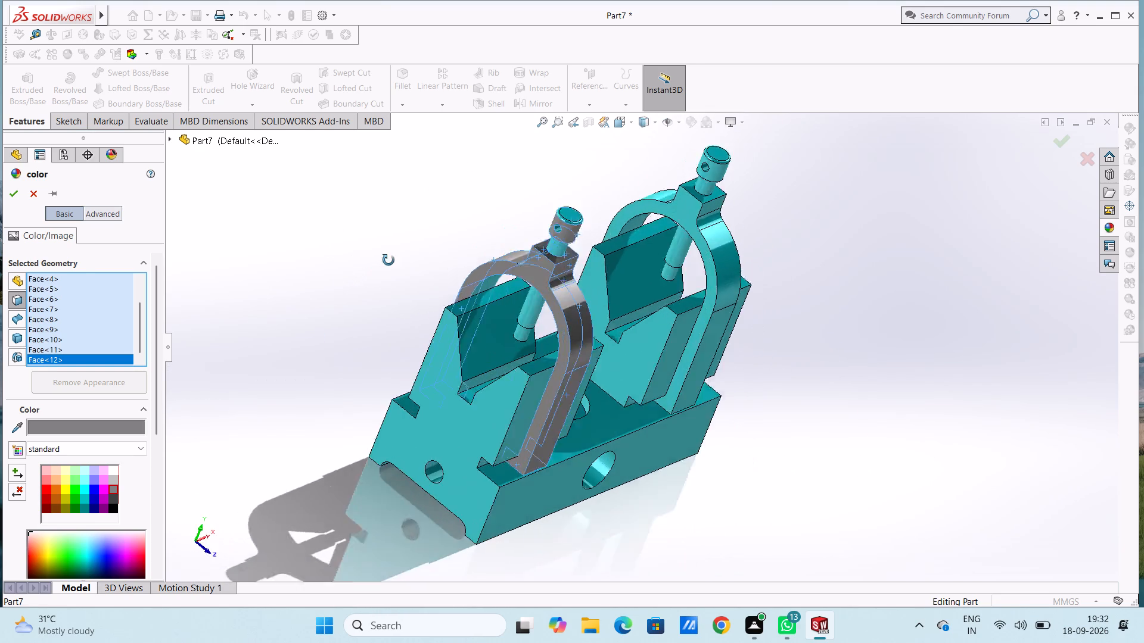
{"action": "middle_click_drag", "start_coordinate": [388, 260], "coordinate": [393, 261]}
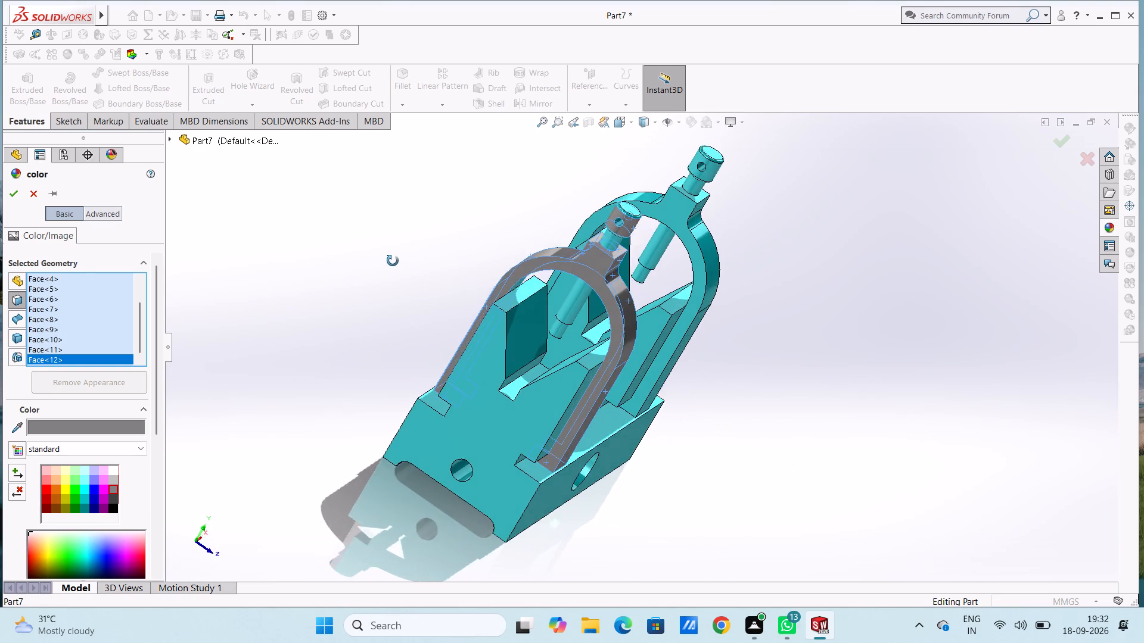
{"action": "middle_click_drag", "start_coordinate": [393, 261], "coordinate": [233, 210]}
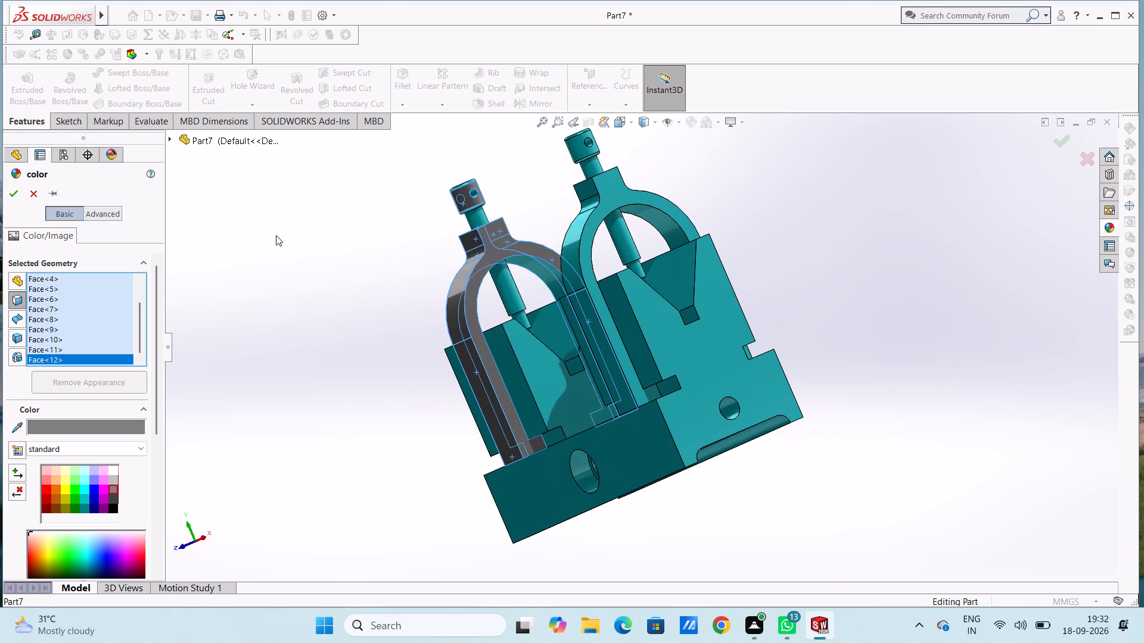
{"action": "middle_click_drag", "start_coordinate": [521, 186], "coordinate": [524, 193]}
{"action": "middle_click_drag", "start_coordinate": [524, 193], "coordinate": [530, 213]}
{"action": "scroll", "coordinate": [518, 196], "scroll_direction": "down", "scroll_amount": 4}
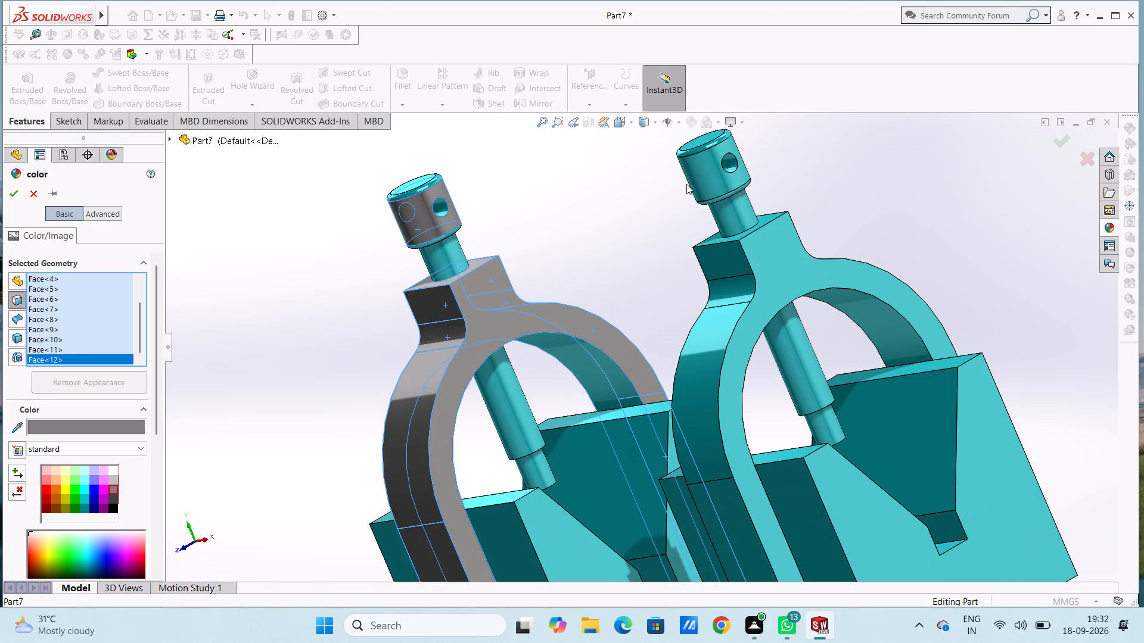
{"action": "left_click", "coordinate": [701, 181]}
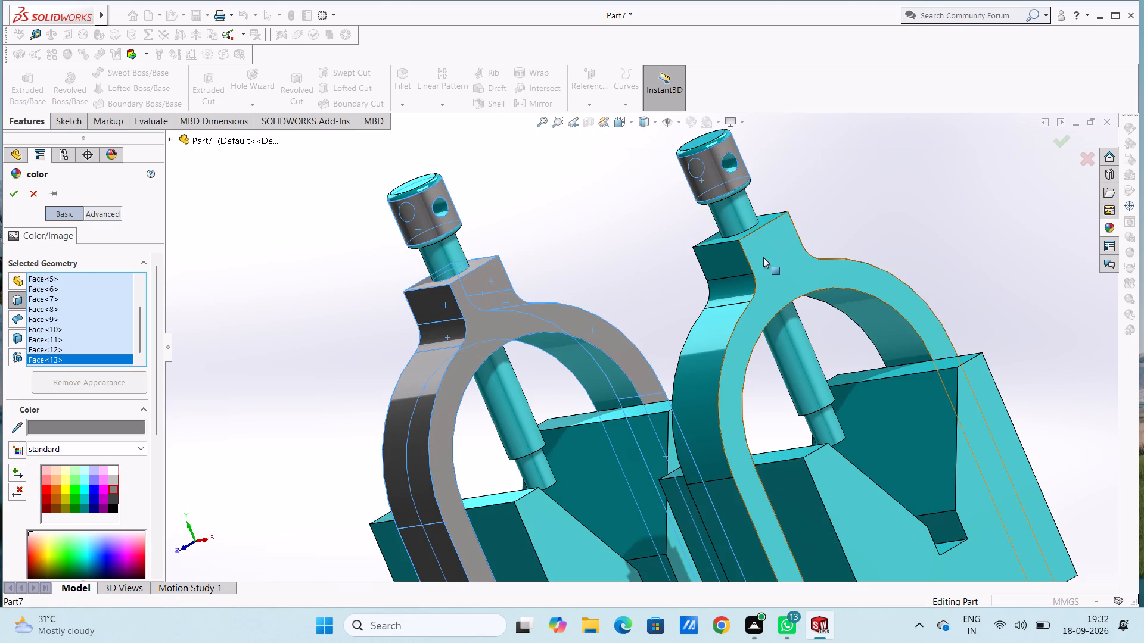
{"action": "left_click", "coordinate": [763, 257]}
{"action": "left_click", "coordinate": [711, 315]}
{"action": "left_click", "coordinate": [720, 298]}
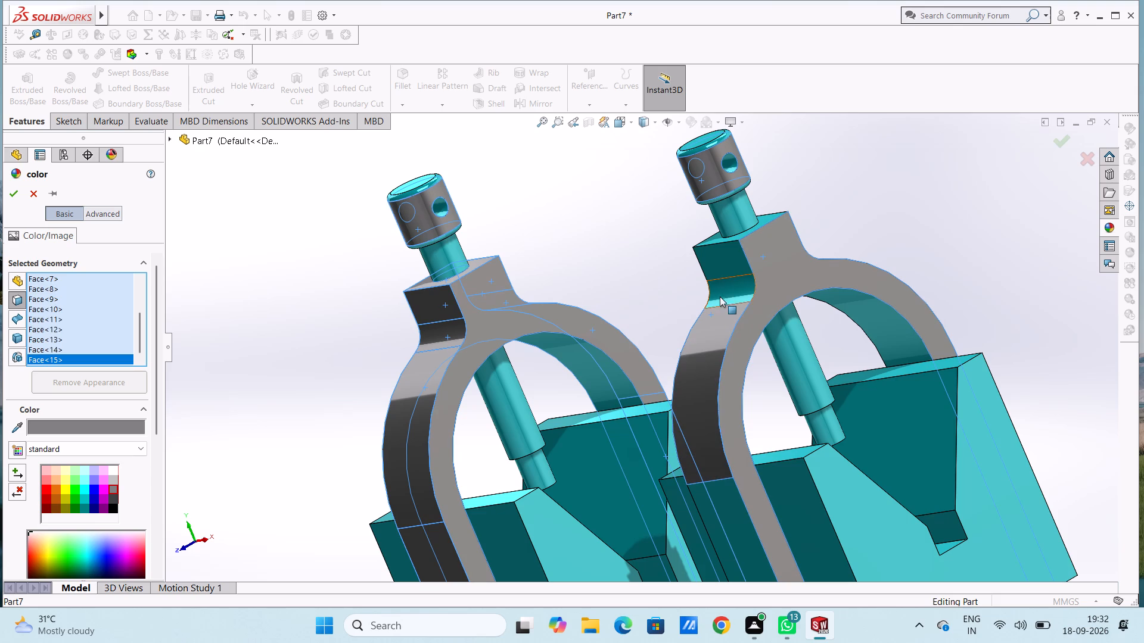
{"action": "left_click", "coordinate": [721, 268]}
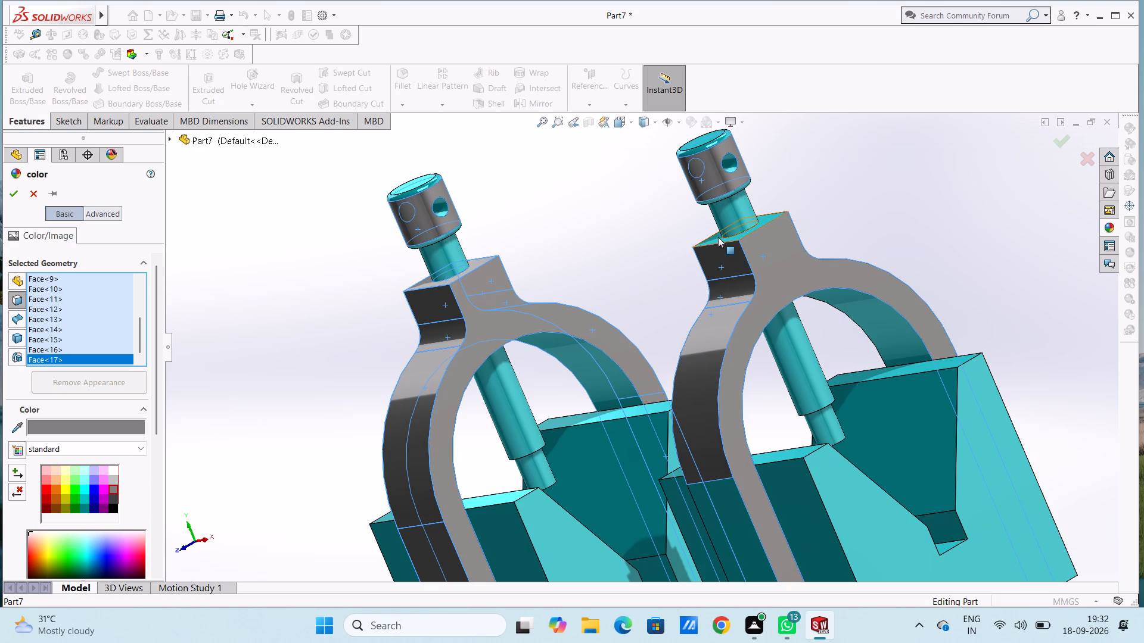
{"action": "left_click", "coordinate": [718, 237]}
Add the second clamp's back profile face and its near-side straight leg face to the grey colouring.
{"action": "middle_click_drag", "start_coordinate": [623, 210], "coordinate": [655, 239]}
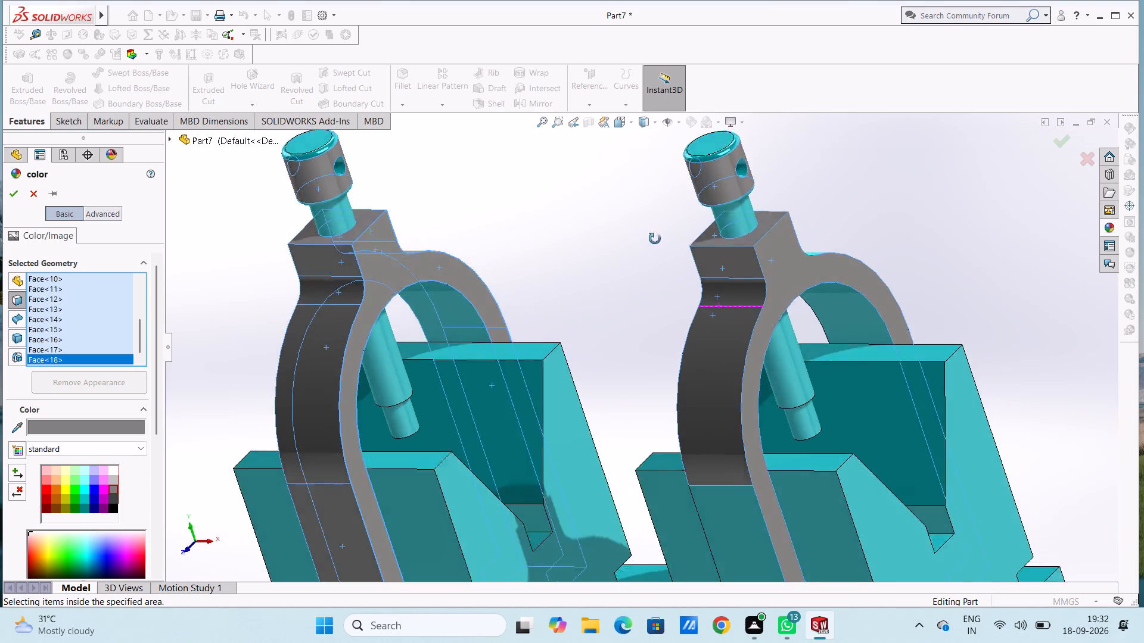
{"action": "middle_click_drag", "start_coordinate": [655, 239], "coordinate": [715, 252]}
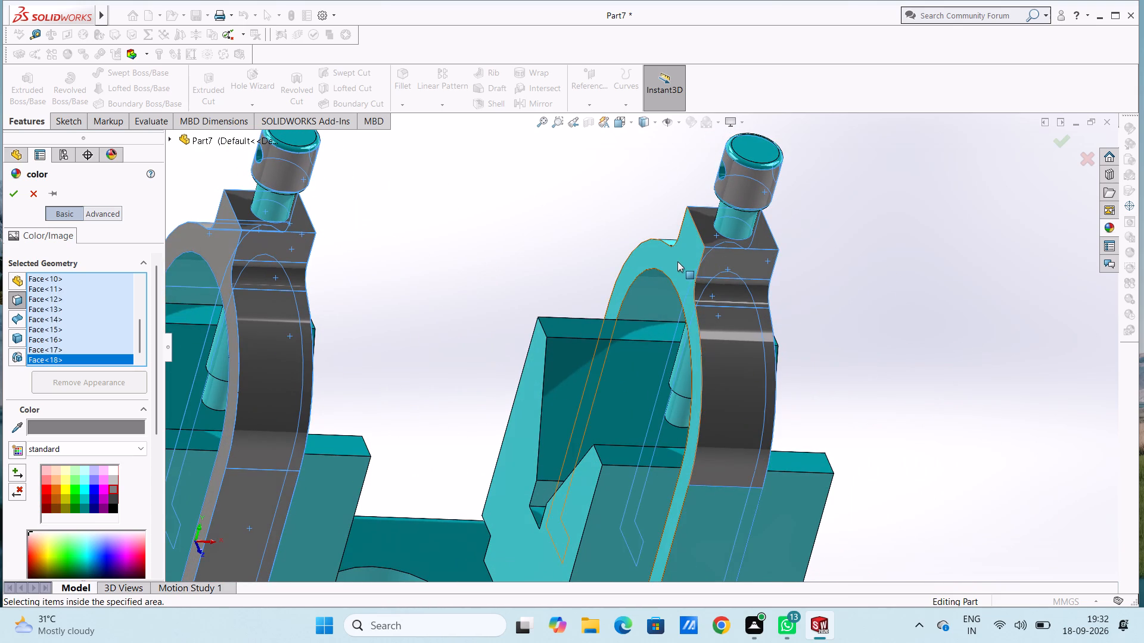
{"action": "left_click", "coordinate": [677, 261]}
{"action": "scroll", "coordinate": [677, 268], "scroll_direction": "up", "scroll_amount": 5}
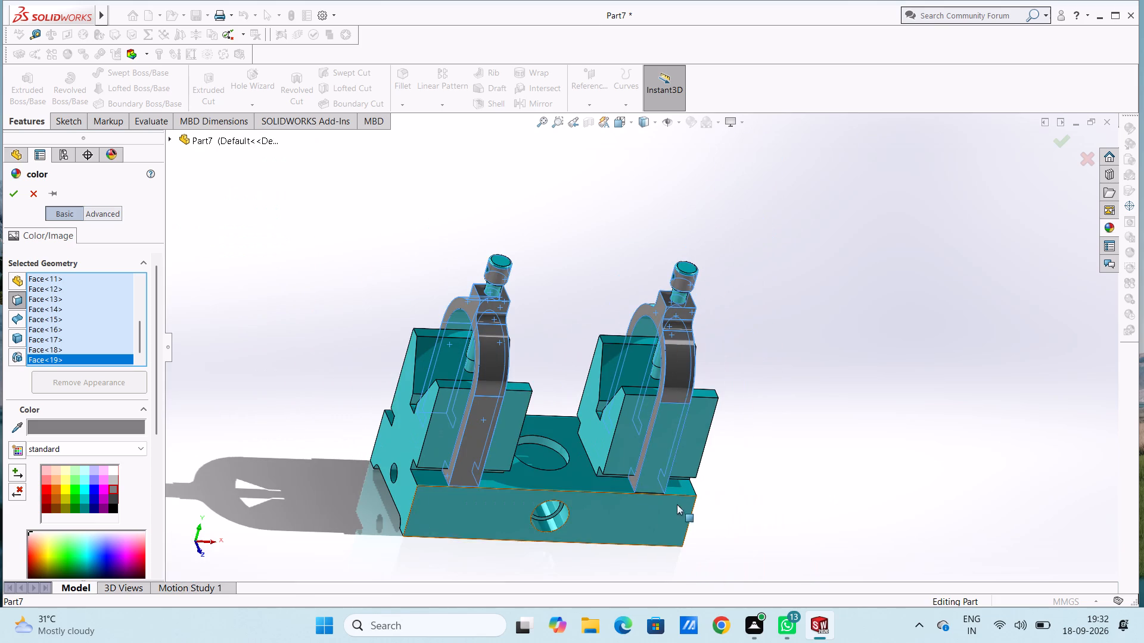
{"action": "left_click", "coordinate": [660, 448]}
Add the second clamp's opposite block side, fillet, arch and straight leg faces to the grey colouring.
{"action": "middle_click_drag", "start_coordinate": [758, 417], "coordinate": [703, 458]}
{"action": "scroll", "coordinate": [758, 418], "scroll_direction": "up", "scroll_amount": 1}
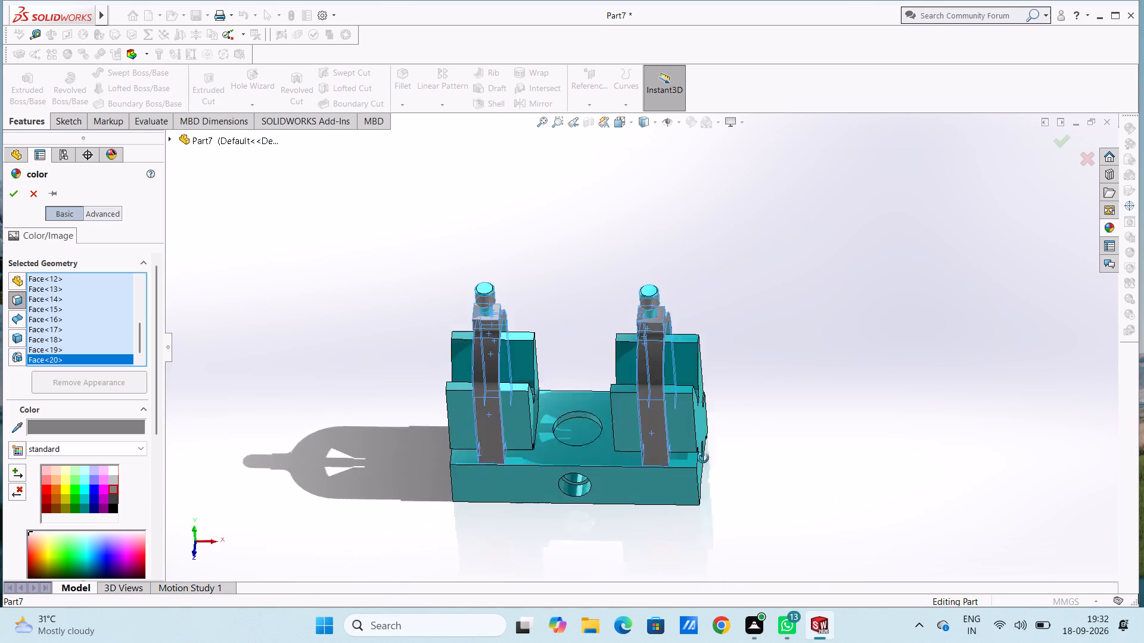
{"action": "middle_click_drag", "start_coordinate": [703, 458], "coordinate": [593, 553]}
{"action": "middle_click_drag", "start_coordinate": [485, 309], "coordinate": [488, 313]}
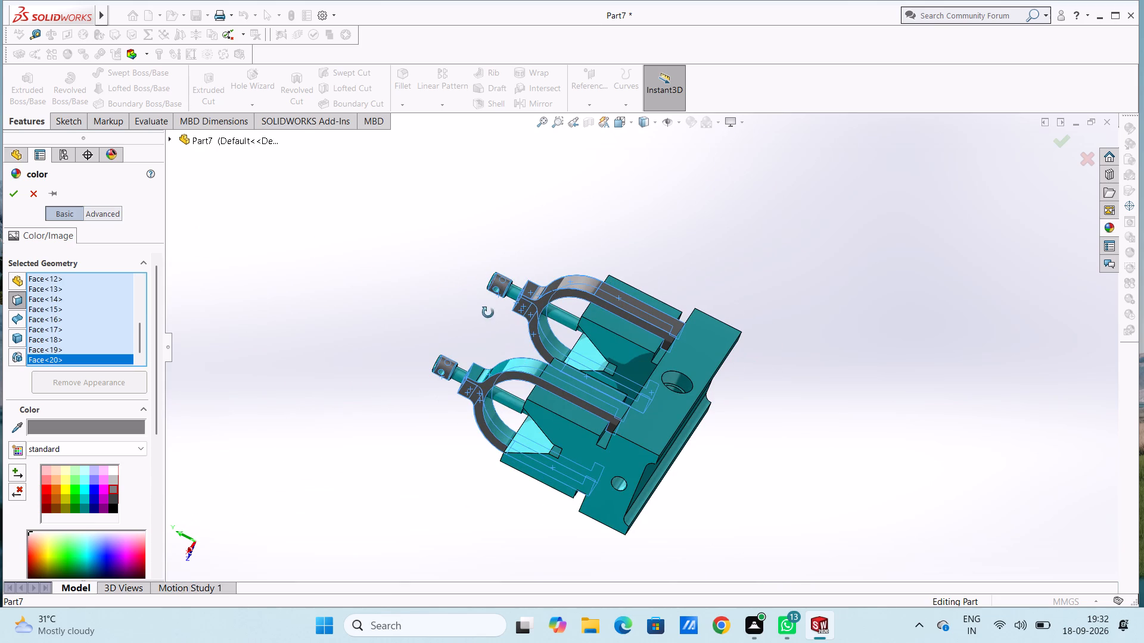
{"action": "middle_click_drag", "start_coordinate": [488, 313], "coordinate": [517, 347]}
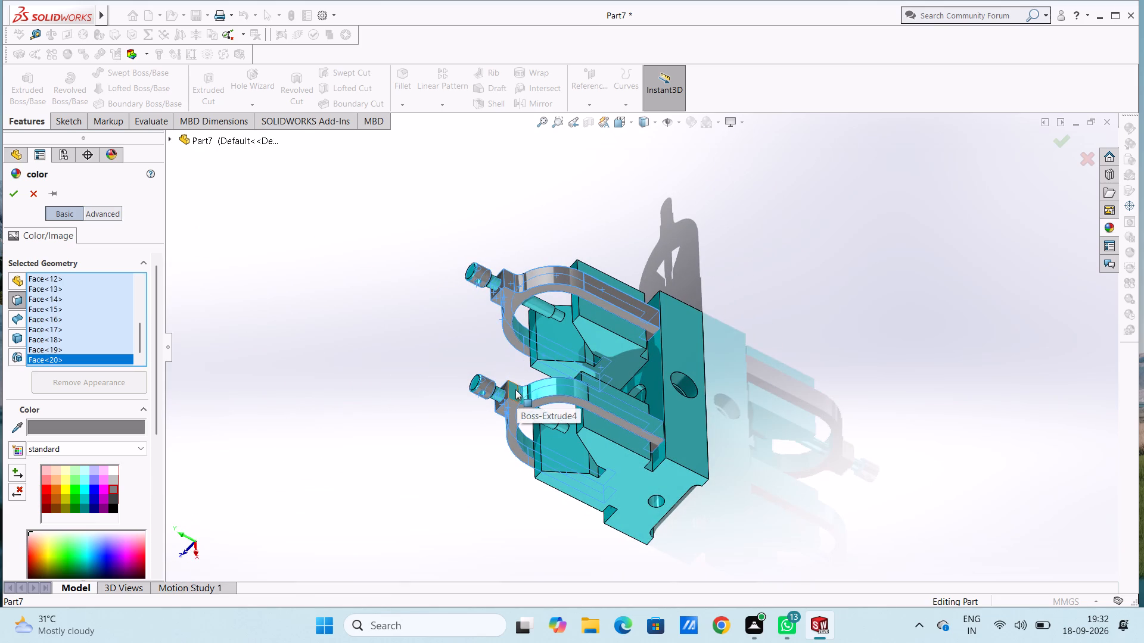
{"action": "left_click", "coordinate": [512, 392]}
{"action": "left_click", "coordinate": [524, 393]}
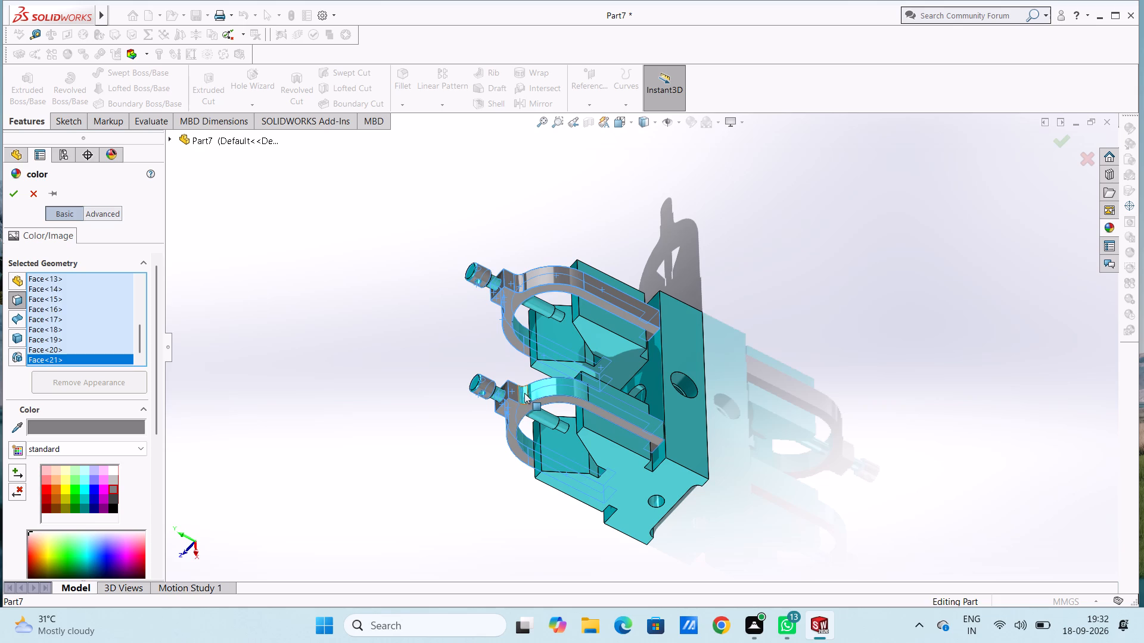
{"action": "left_click", "coordinate": [542, 391]}
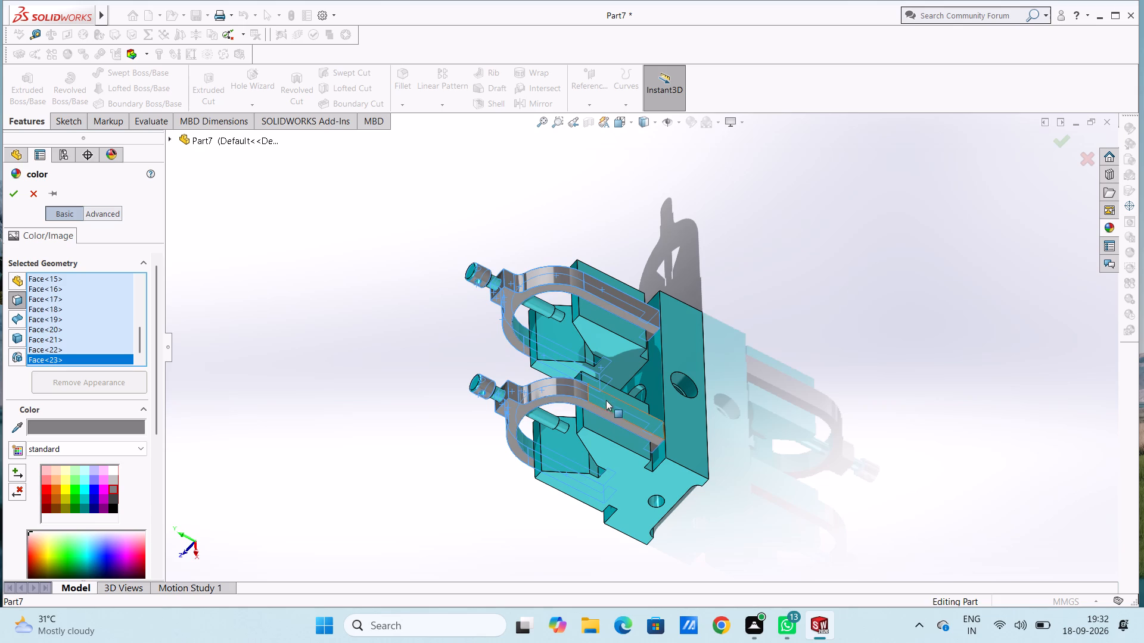
{"action": "left_click", "coordinate": [608, 405]}
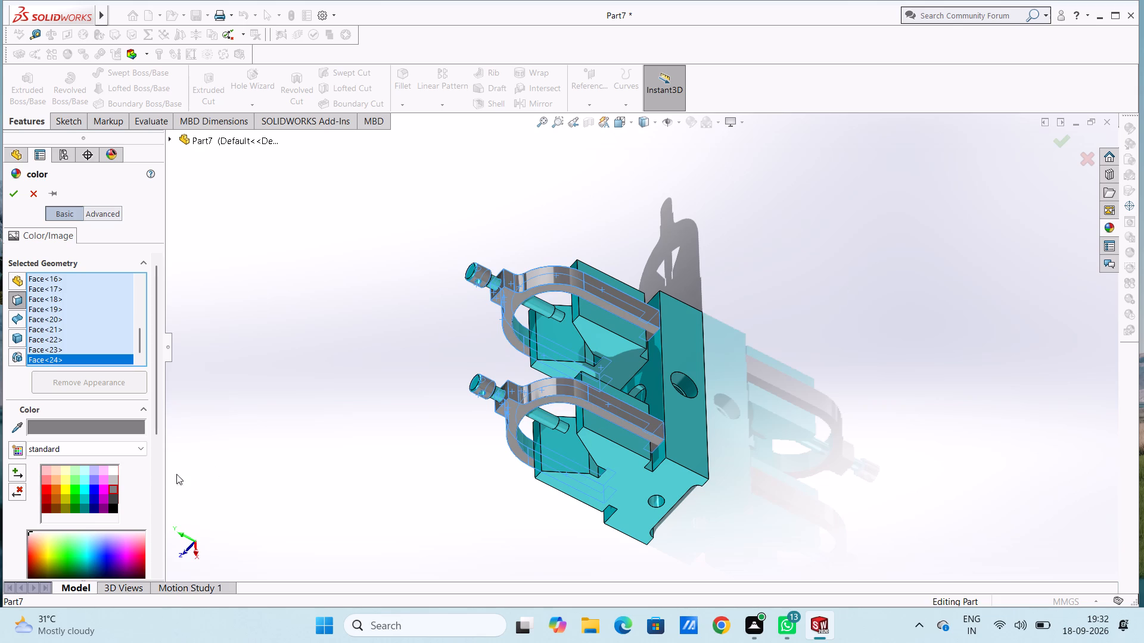
Change the colour of all the selected clamp faces to a darker grey standard swatch and apply it.
{"action": "left_click", "coordinate": [113, 496]}
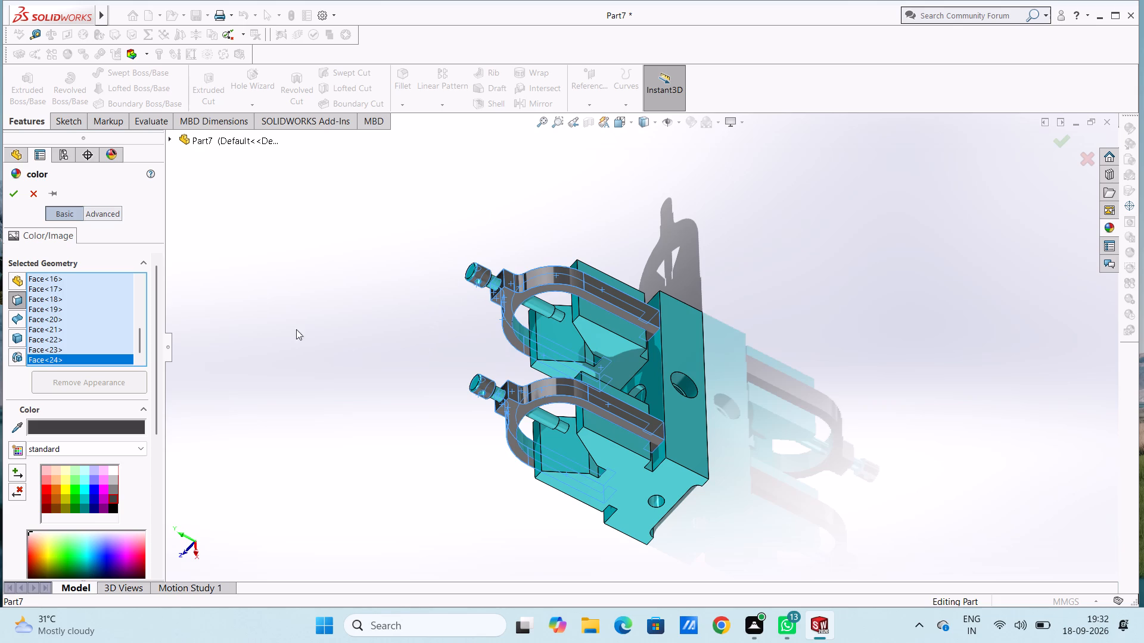
{"action": "left_click", "coordinate": [13, 195]}
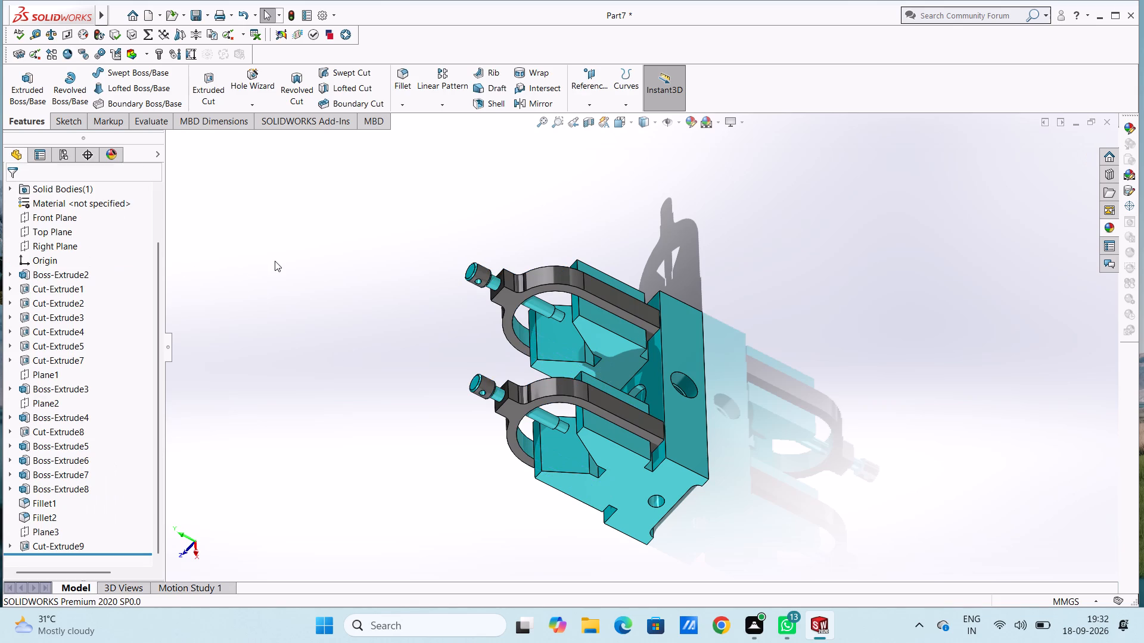
In the isometric view, apply the default color appearance to the top face of the rear clamp's screw head only.
{"action": "key", "text": "ctrl+7"}
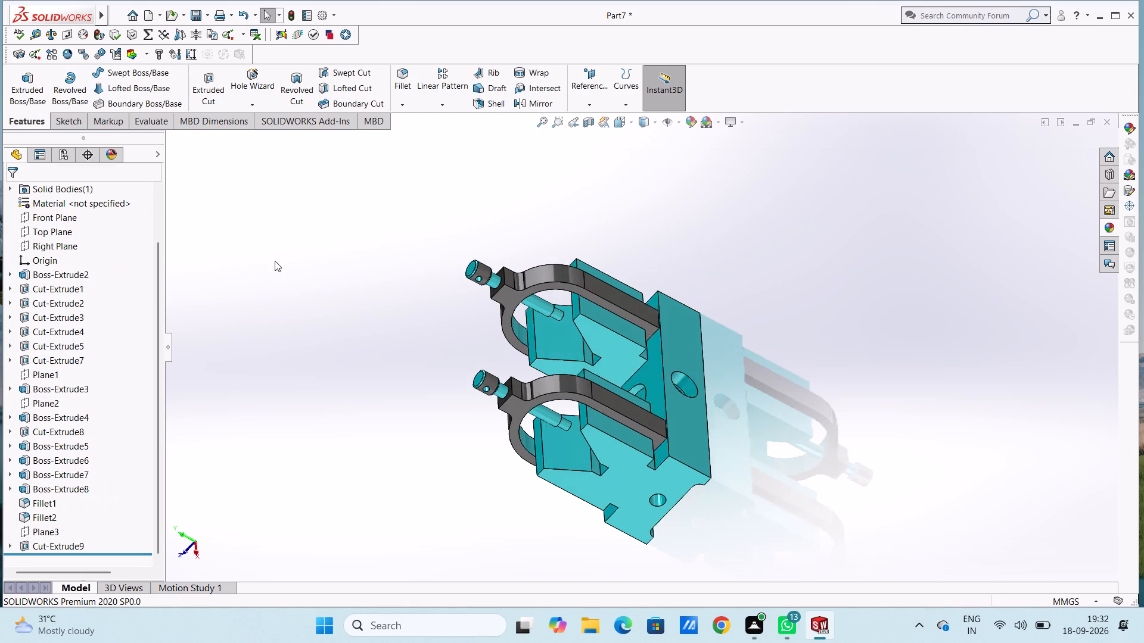
{"action": "scroll", "coordinate": [642, 303], "scroll_direction": "down", "scroll_amount": 1}
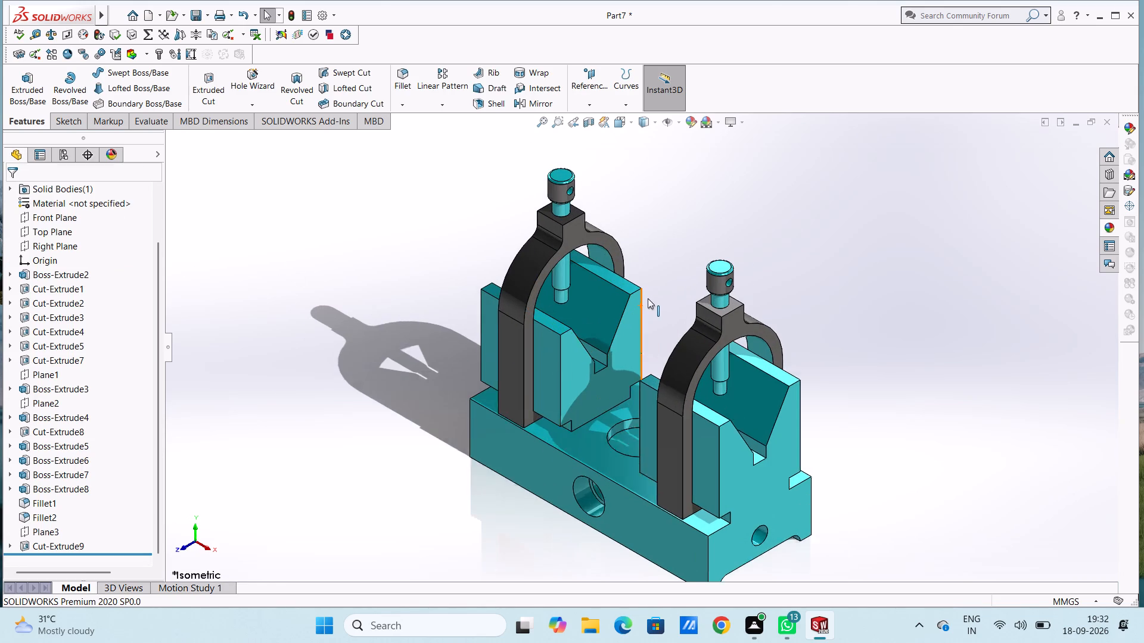
{"action": "scroll", "coordinate": [648, 298], "scroll_direction": "down", "scroll_amount": 1}
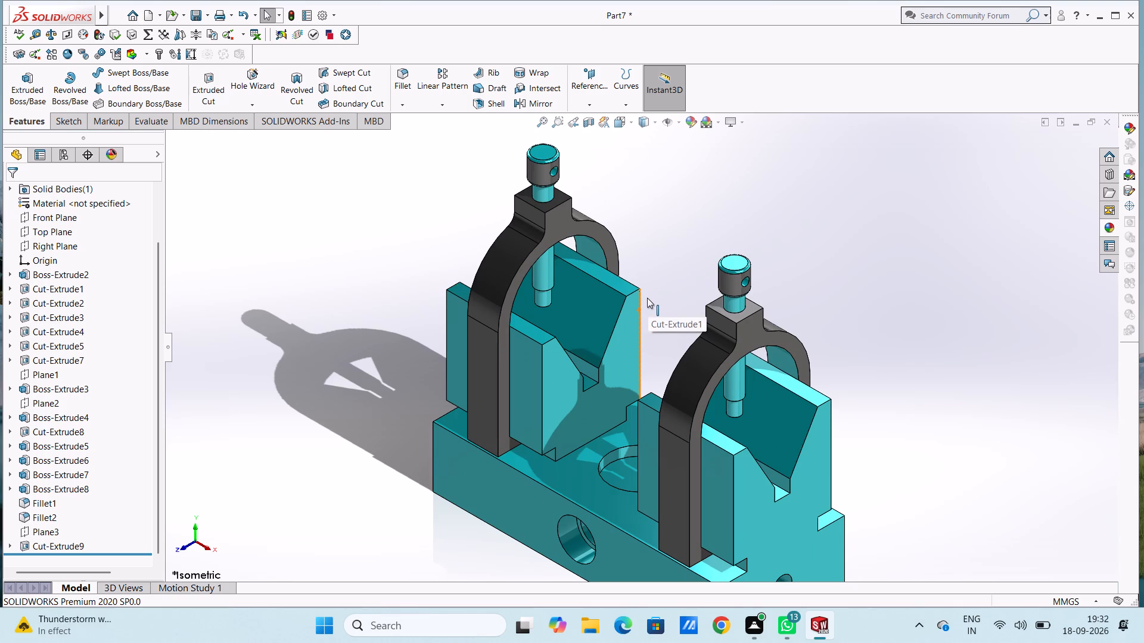
{"action": "scroll", "coordinate": [526, 185], "scroll_direction": "up", "scroll_amount": 1}
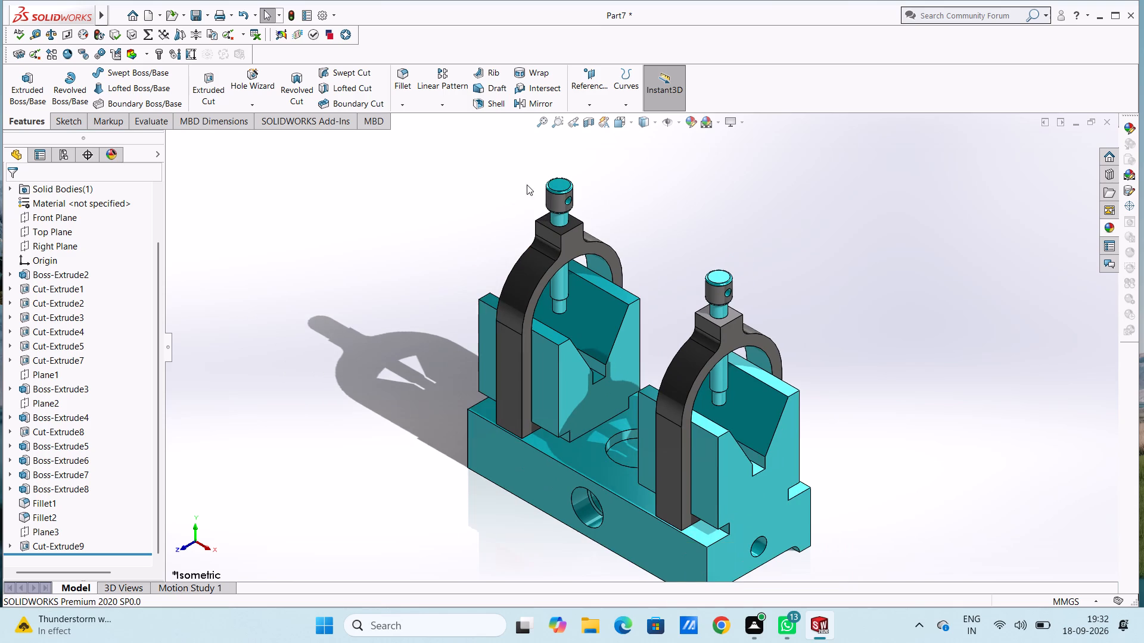
{"action": "scroll", "coordinate": [569, 165], "scroll_direction": "down", "scroll_amount": 2}
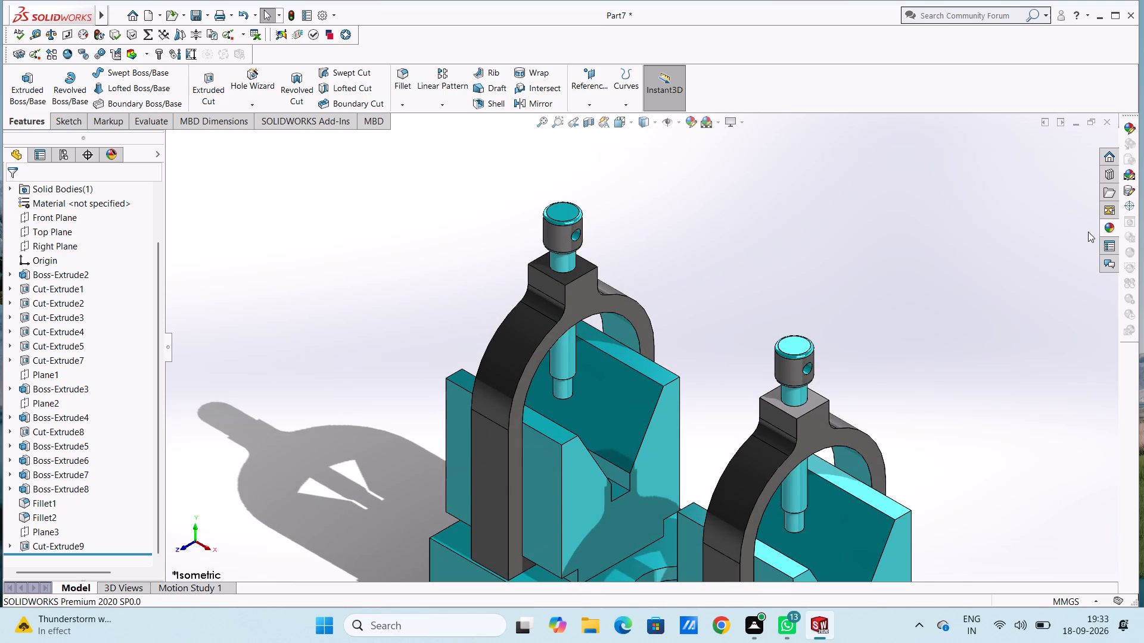
{"action": "left_click", "coordinate": [1110, 227]}
{"action": "left_click_drag", "start_coordinate": [927, 348], "coordinate": [695, 266]}
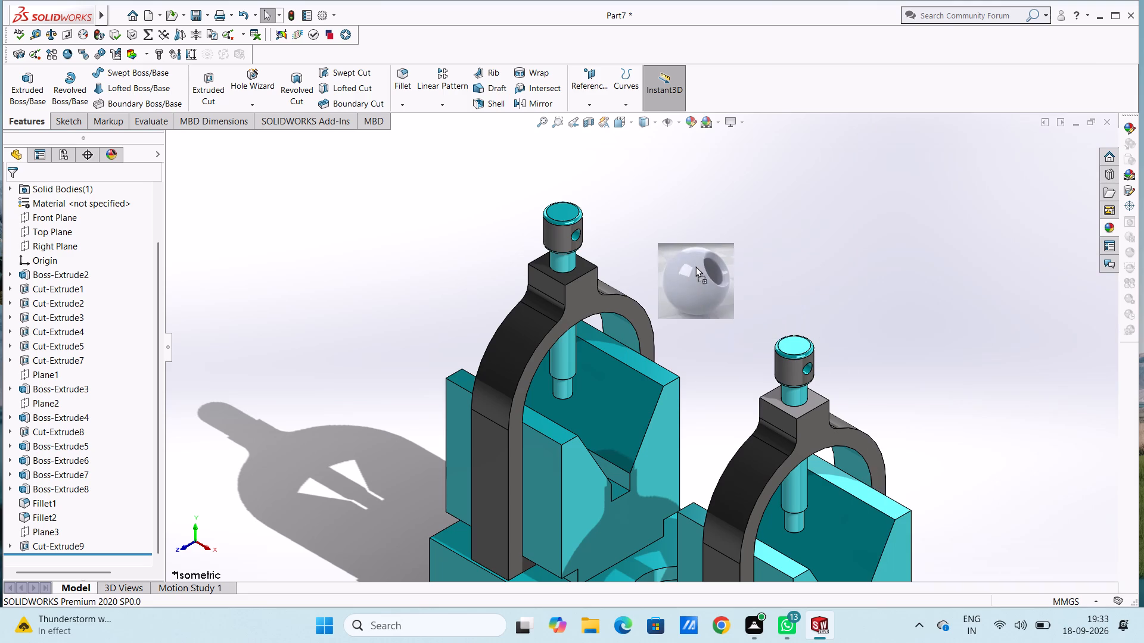
{"action": "left_click_drag", "start_coordinate": [695, 266], "coordinate": [549, 213]}
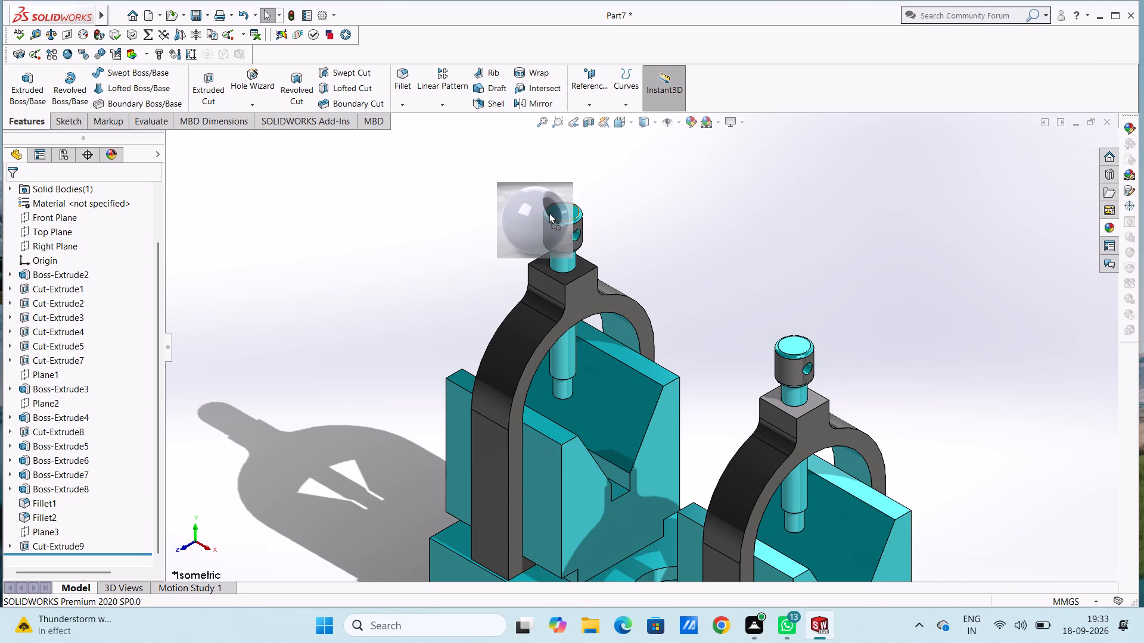
{"action": "left_click_drag", "start_coordinate": [549, 213], "coordinate": [552, 205]}
{"action": "left_click", "coordinate": [551, 205]}
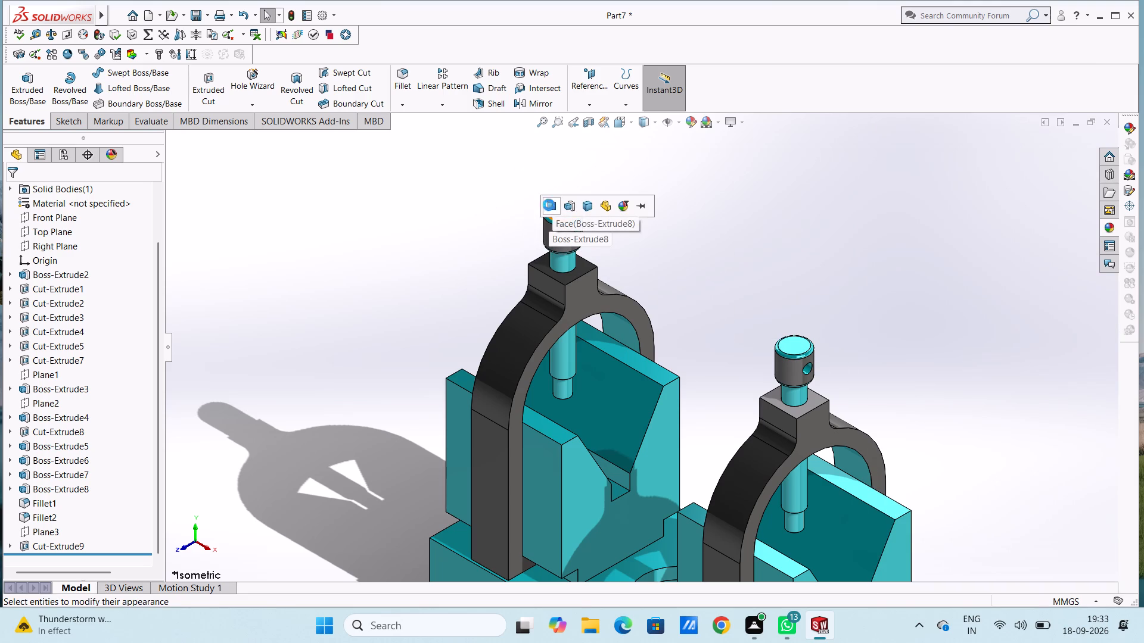
Apply the default color appearance to the upper fillet face of the rear clamp's screw head.
{"action": "scroll", "coordinate": [558, 176], "scroll_direction": "down", "scroll_amount": 4}
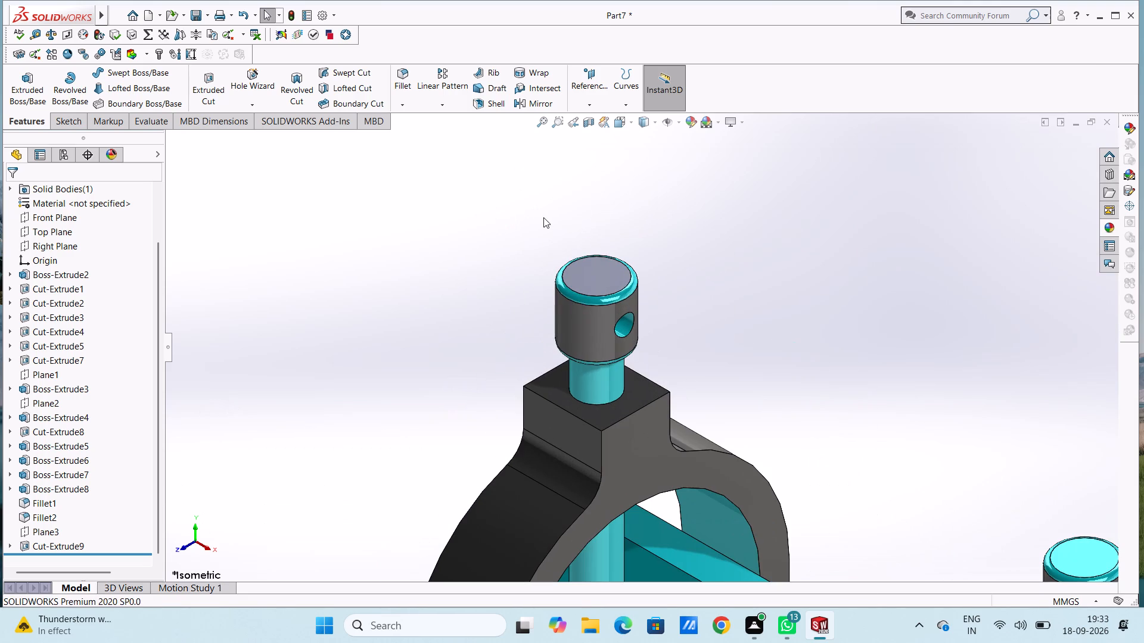
{"action": "scroll", "coordinate": [558, 232], "scroll_direction": "down", "scroll_amount": 3}
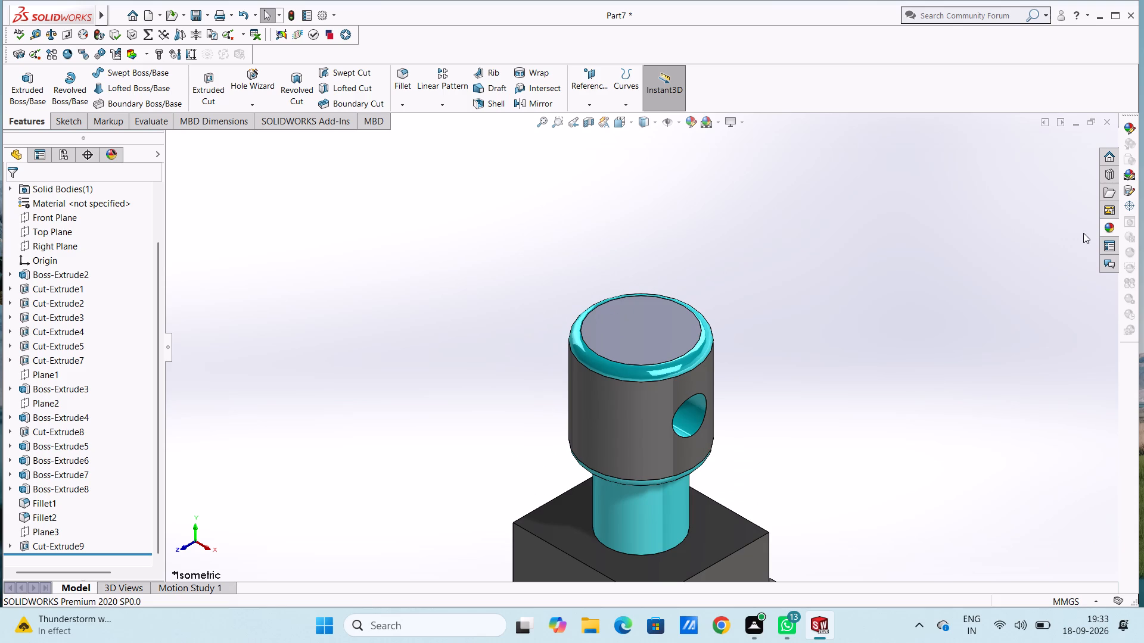
{"action": "left_click", "coordinate": [1103, 224]}
{"action": "left_click_drag", "start_coordinate": [931, 351], "coordinate": [716, 361]}
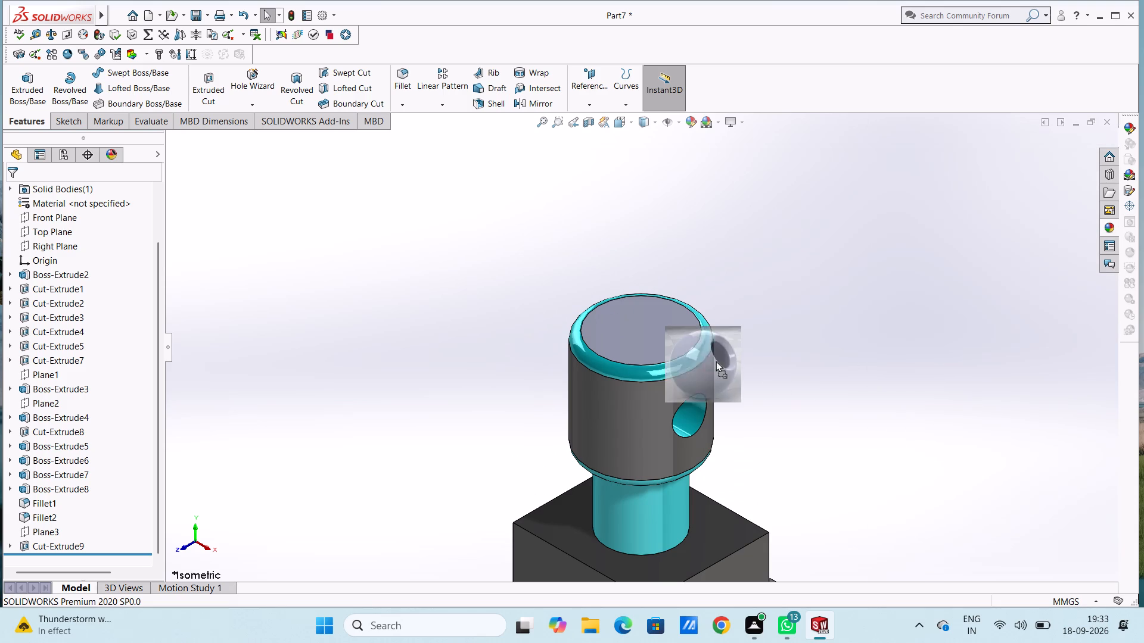
{"action": "left_click_drag", "start_coordinate": [716, 361], "coordinate": [680, 365]}
{"action": "left_click", "coordinate": [680, 365]}
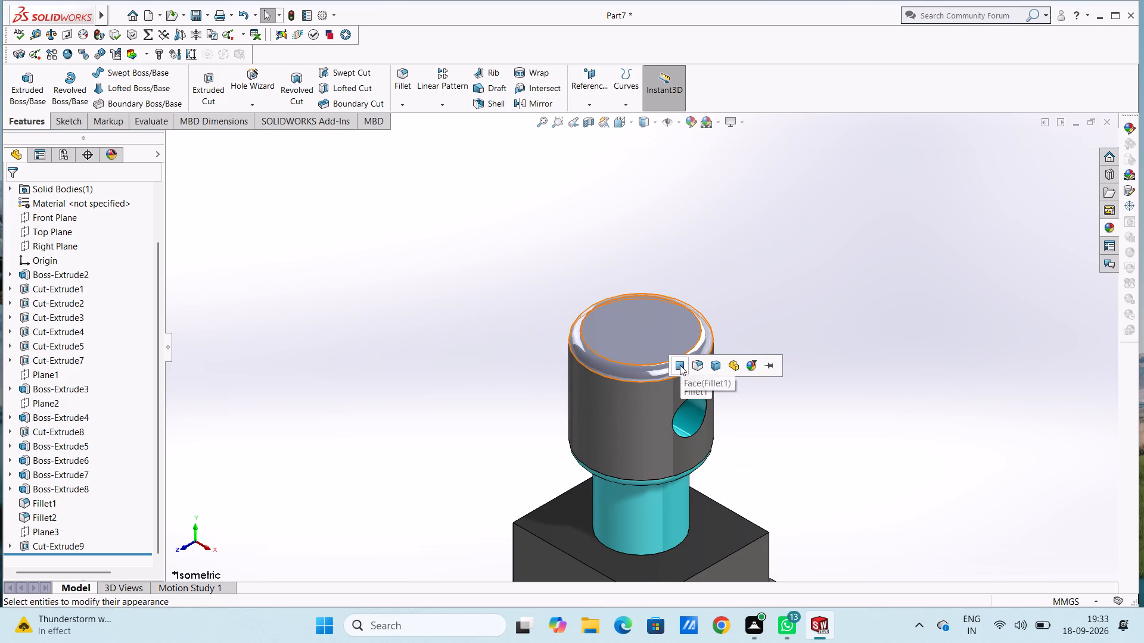
Apply the default color appearance to the rear clamp's screw shank above the block and to the screw head's lower fillet.
{"action": "left_click", "coordinate": [1105, 225]}
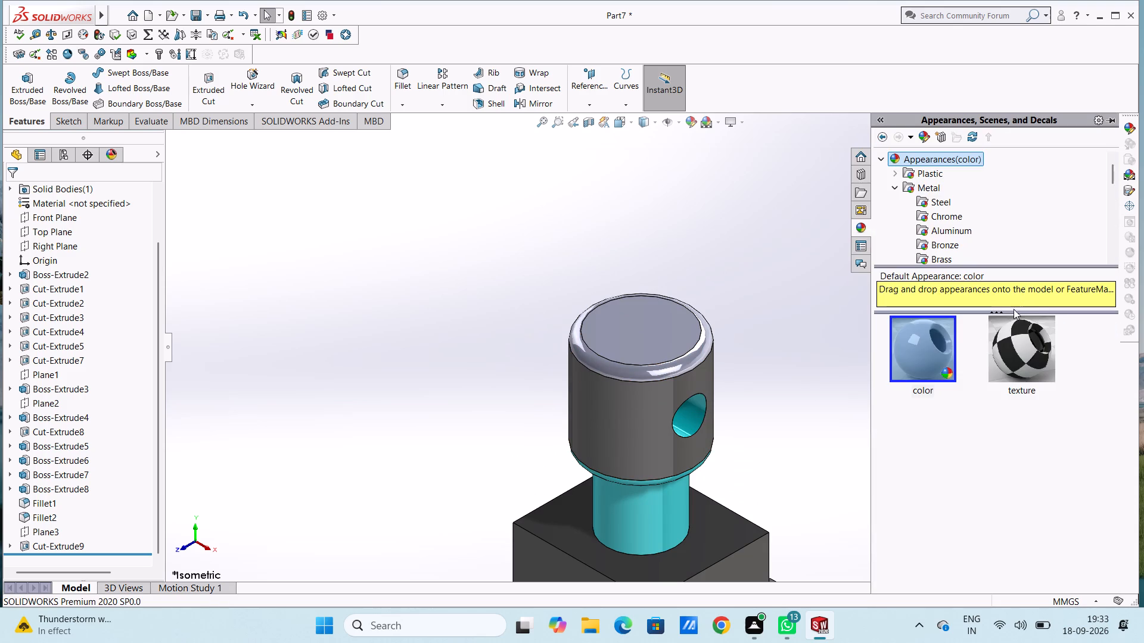
{"action": "left_click_drag", "start_coordinate": [919, 347], "coordinate": [635, 525]}
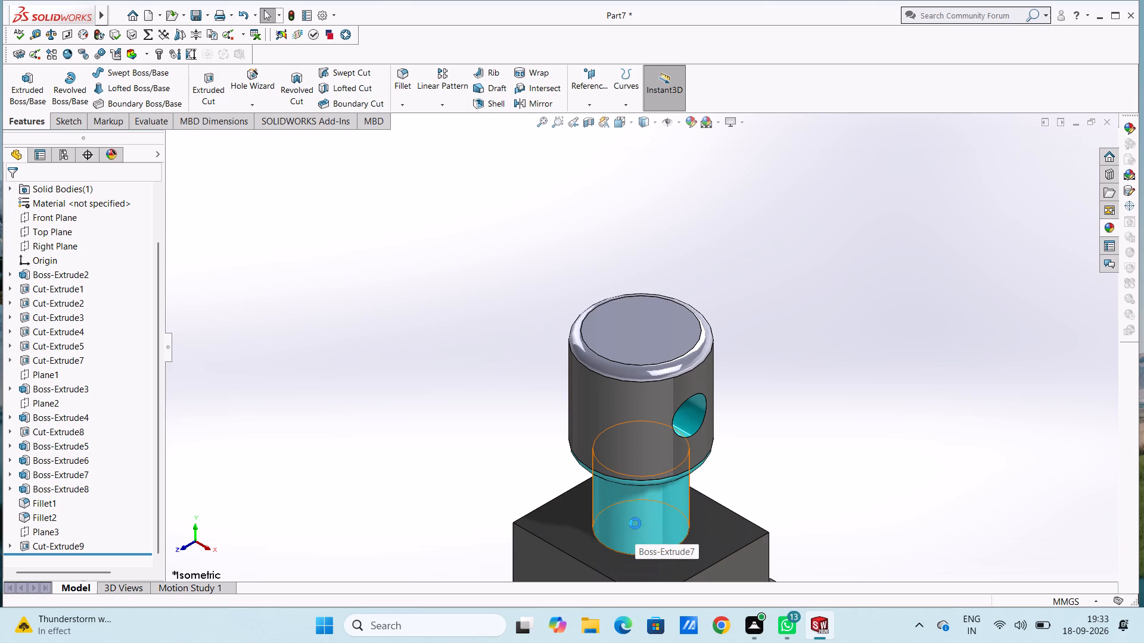
{"action": "left_click", "coordinate": [634, 523]}
{"action": "scroll", "coordinate": [628, 523], "scroll_direction": "up", "scroll_amount": 3}
{"action": "scroll", "coordinate": [632, 472], "scroll_direction": "down", "scroll_amount": 3}
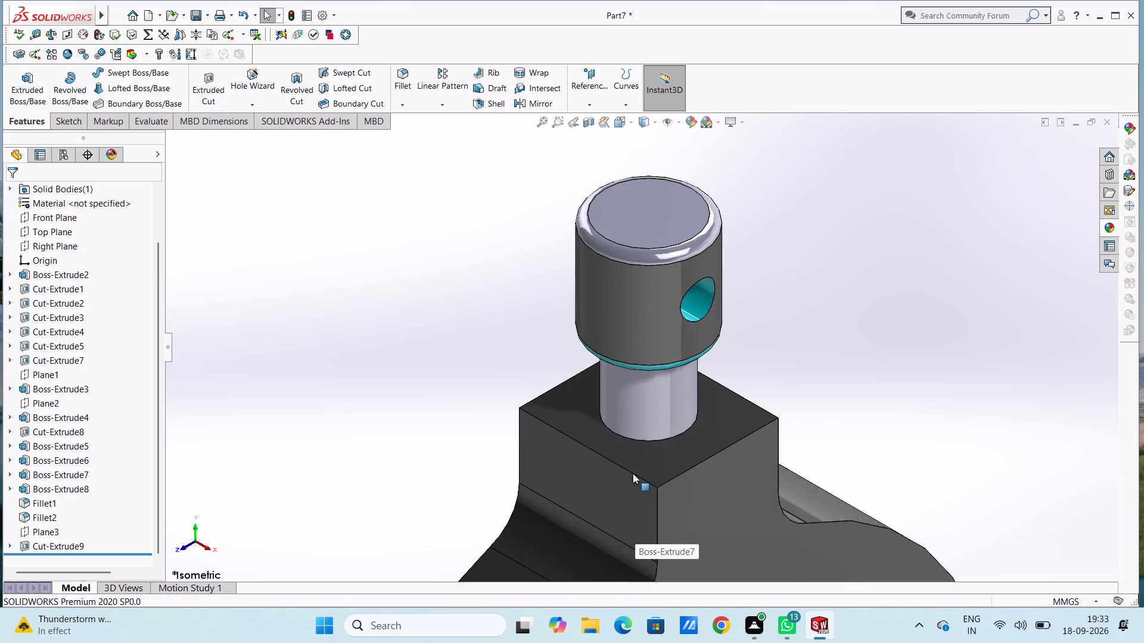
{"action": "scroll", "coordinate": [633, 473], "scroll_direction": "down", "scroll_amount": 1}
{"action": "scroll", "coordinate": [632, 288], "scroll_direction": "down", "scroll_amount": 4}
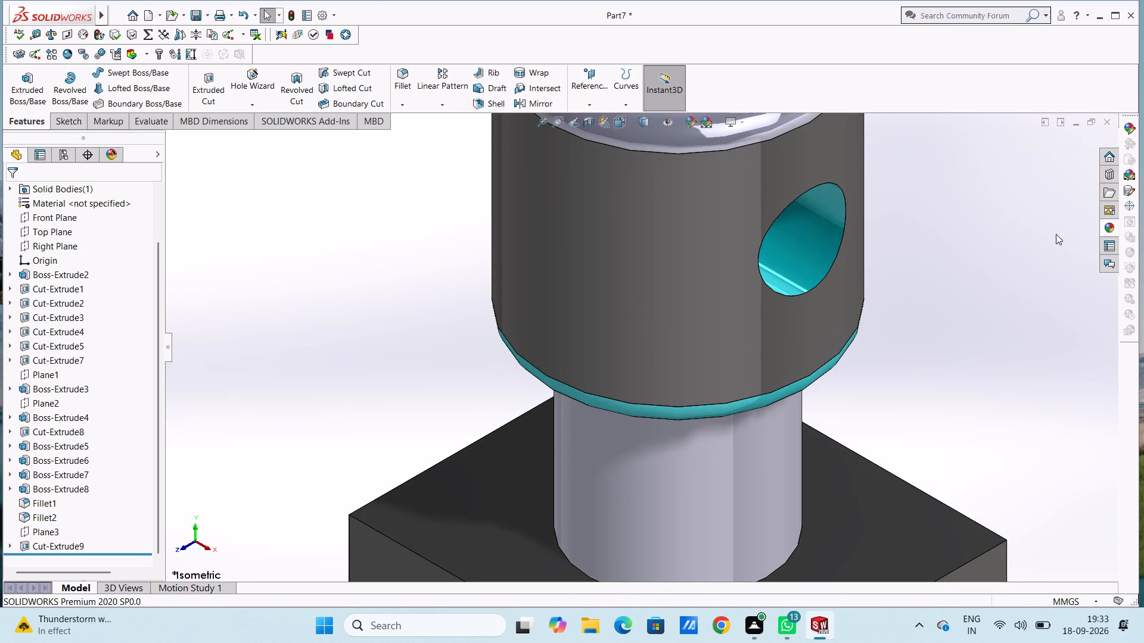
{"action": "left_click", "coordinate": [1107, 224]}
{"action": "left_click_drag", "start_coordinate": [919, 349], "coordinate": [680, 410]}
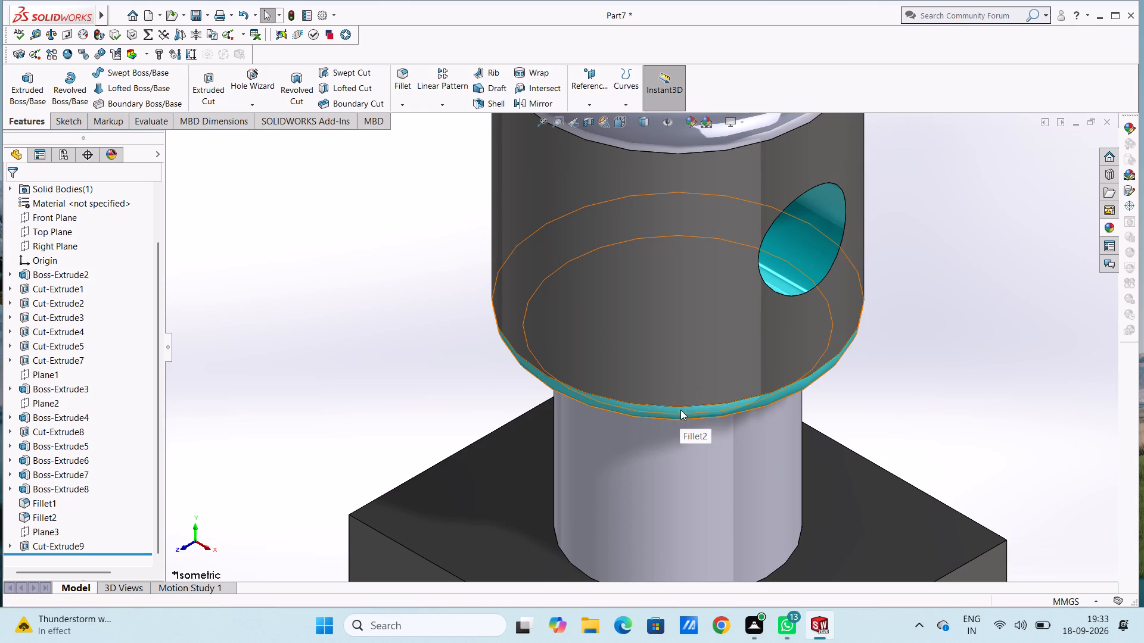
{"action": "left_click", "coordinate": [680, 410]}
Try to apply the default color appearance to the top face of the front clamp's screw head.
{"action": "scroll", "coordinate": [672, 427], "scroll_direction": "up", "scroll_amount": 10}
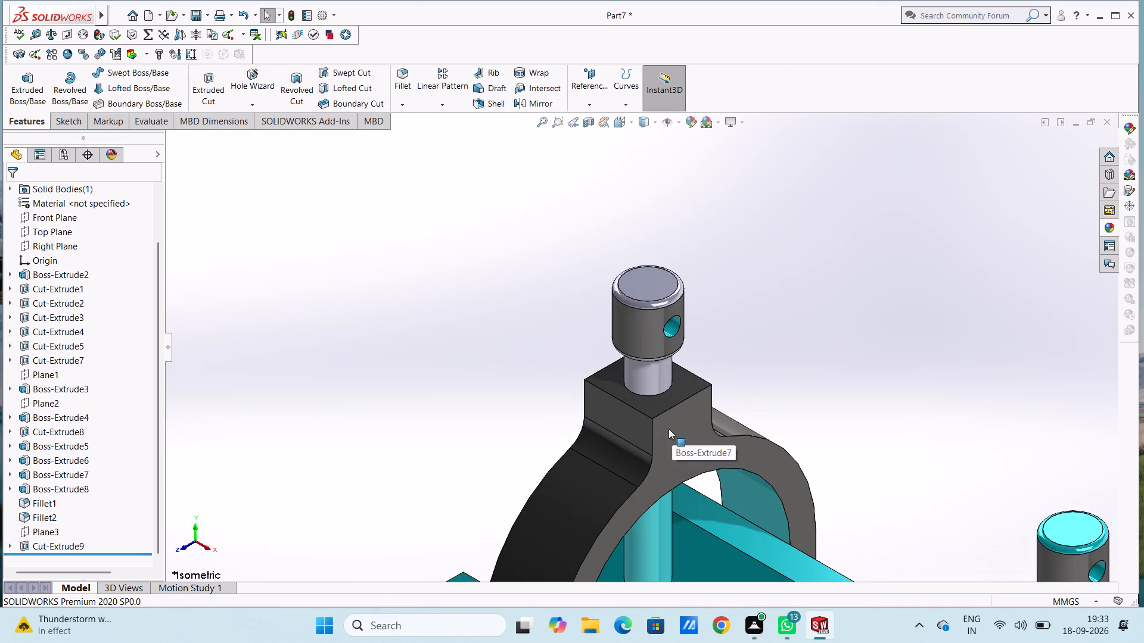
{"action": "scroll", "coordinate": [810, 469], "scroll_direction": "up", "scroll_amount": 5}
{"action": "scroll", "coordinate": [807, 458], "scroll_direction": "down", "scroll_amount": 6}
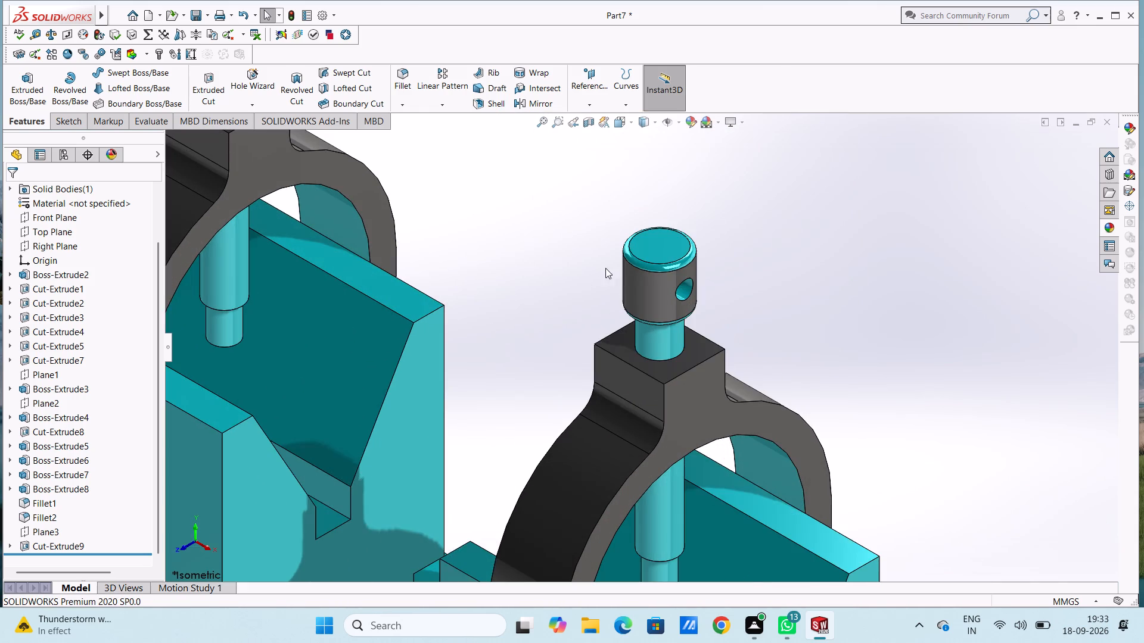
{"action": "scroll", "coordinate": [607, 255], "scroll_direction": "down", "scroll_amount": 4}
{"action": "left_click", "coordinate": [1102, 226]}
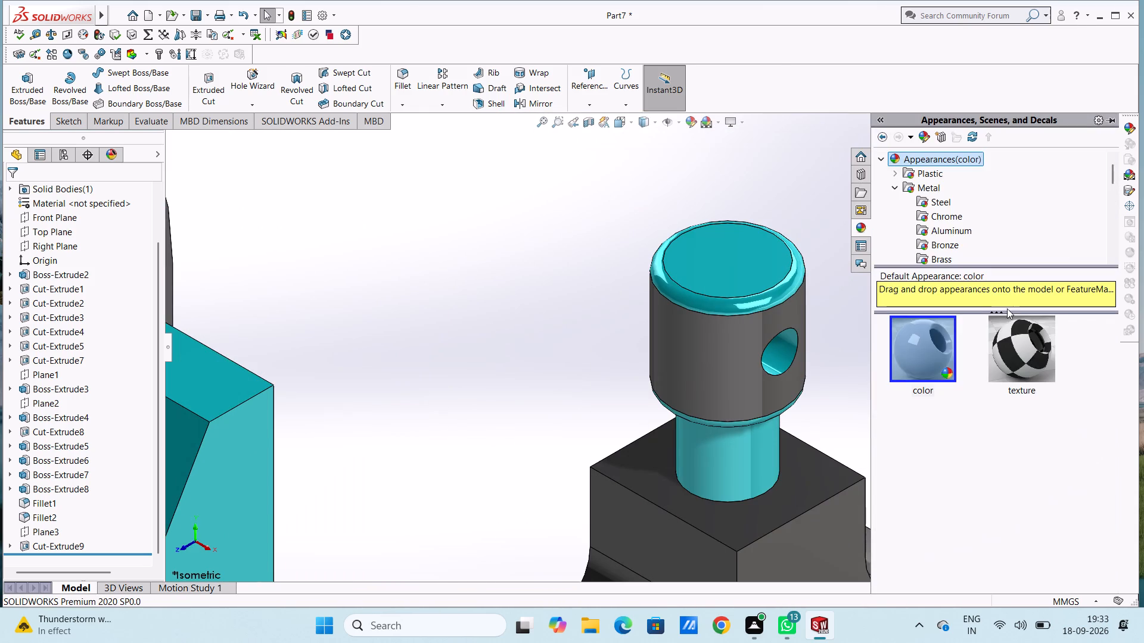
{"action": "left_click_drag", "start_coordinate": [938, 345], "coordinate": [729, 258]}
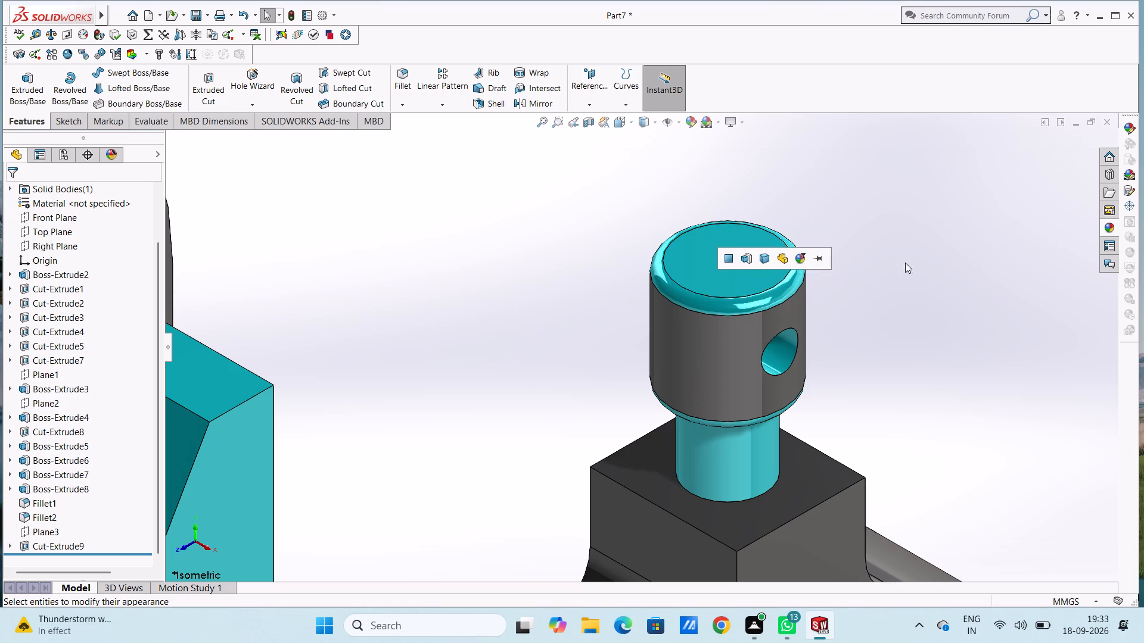
Apply the default color appearance to the upper fillet face of the front clamp's screw head.
{"action": "left_click", "coordinate": [1106, 227]}
{"action": "left_click_drag", "start_coordinate": [931, 347], "coordinate": [778, 255]}
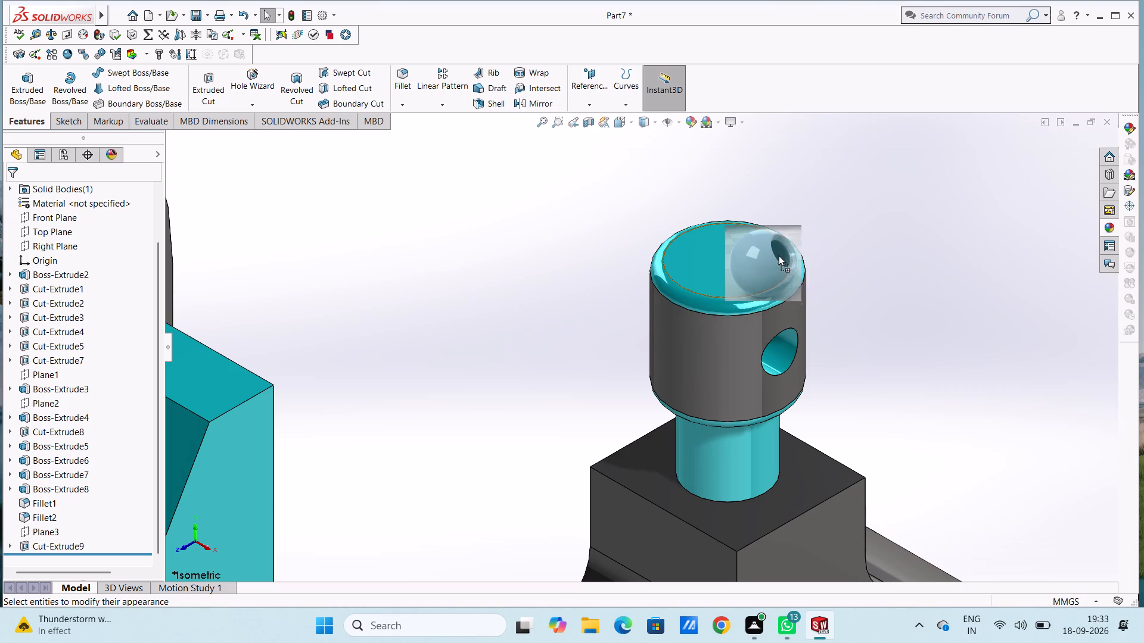
{"action": "left_click_drag", "start_coordinate": [778, 255], "coordinate": [784, 282]}
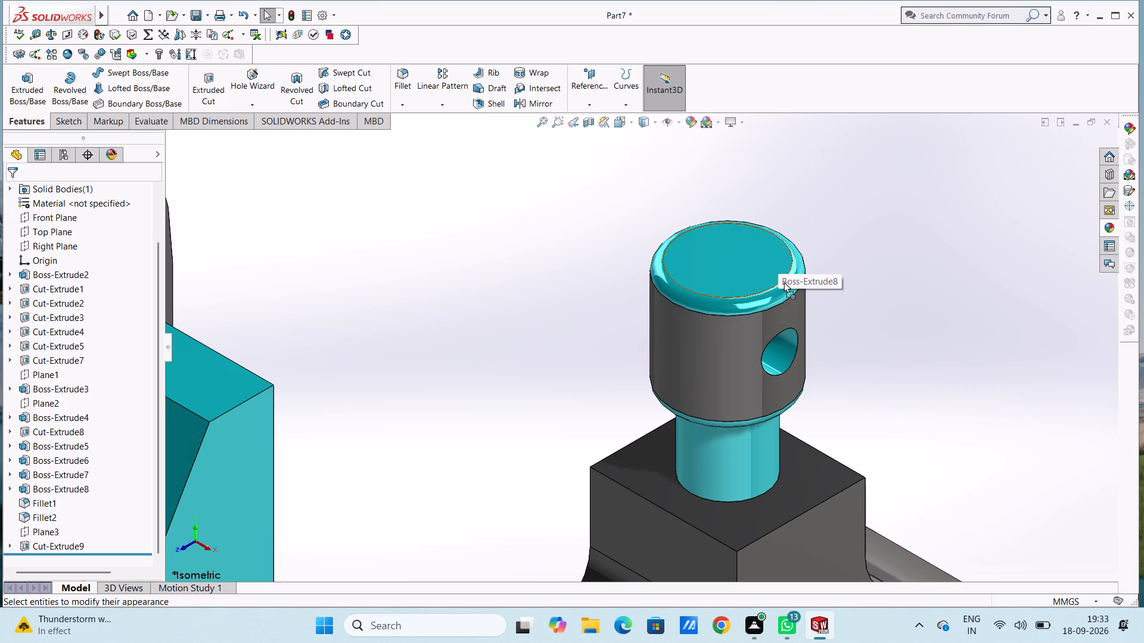
{"action": "left_click_drag", "start_coordinate": [784, 282], "coordinate": [763, 298]}
{"action": "left_click", "coordinate": [759, 296]}
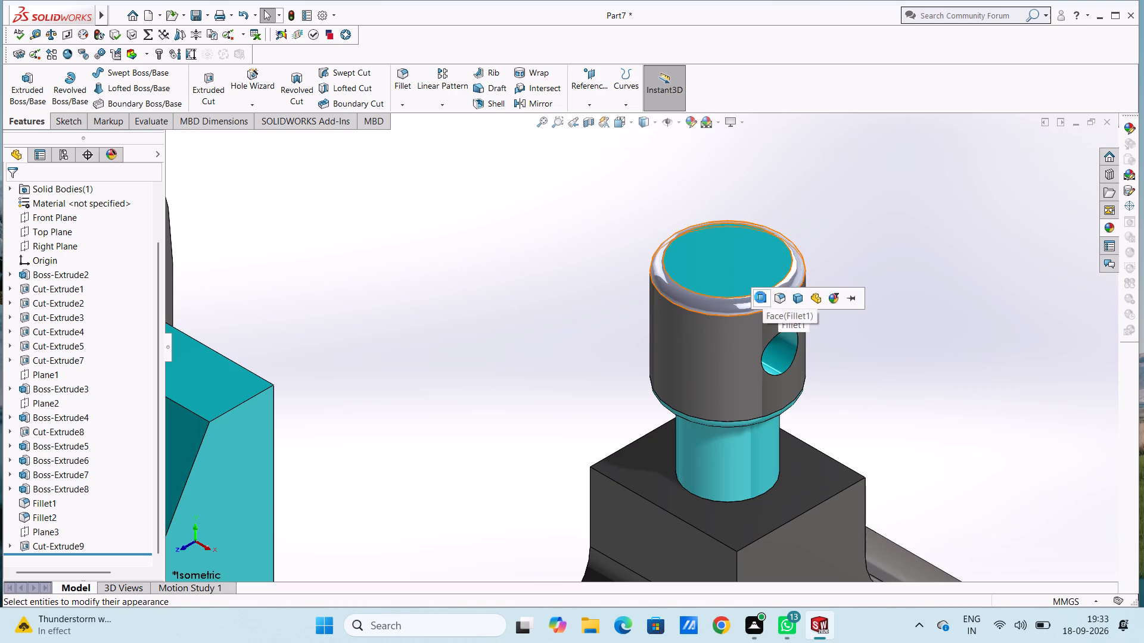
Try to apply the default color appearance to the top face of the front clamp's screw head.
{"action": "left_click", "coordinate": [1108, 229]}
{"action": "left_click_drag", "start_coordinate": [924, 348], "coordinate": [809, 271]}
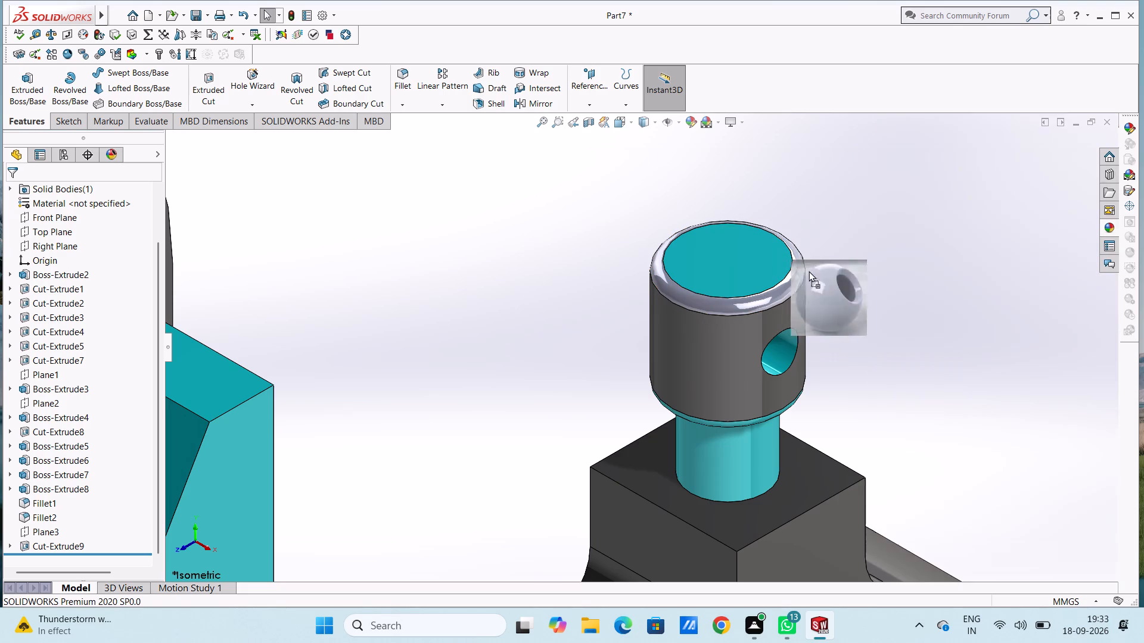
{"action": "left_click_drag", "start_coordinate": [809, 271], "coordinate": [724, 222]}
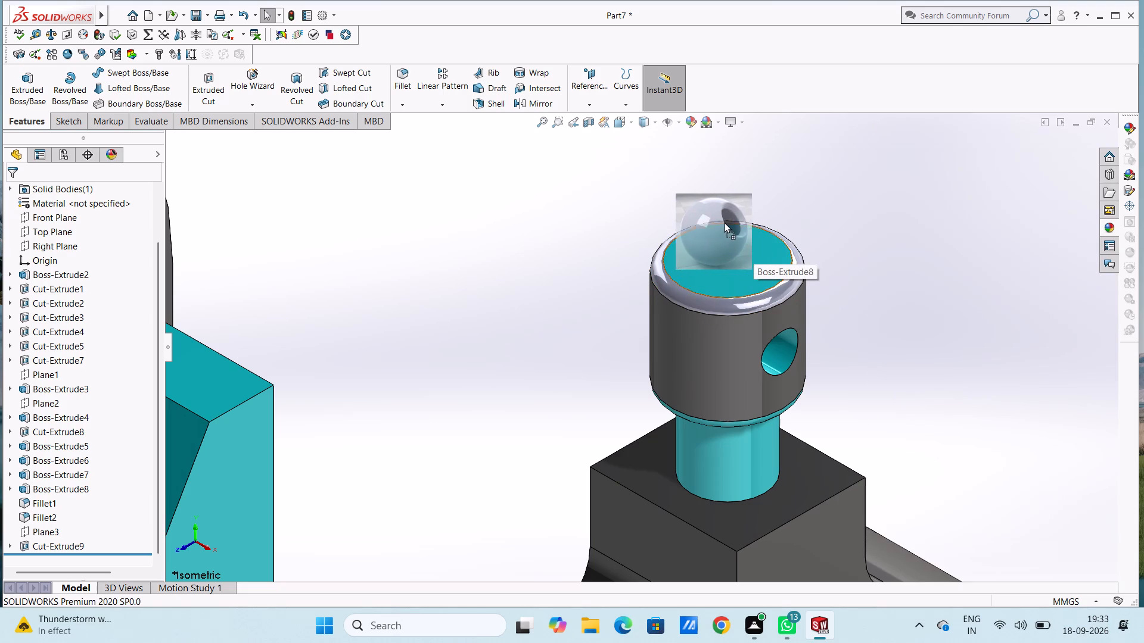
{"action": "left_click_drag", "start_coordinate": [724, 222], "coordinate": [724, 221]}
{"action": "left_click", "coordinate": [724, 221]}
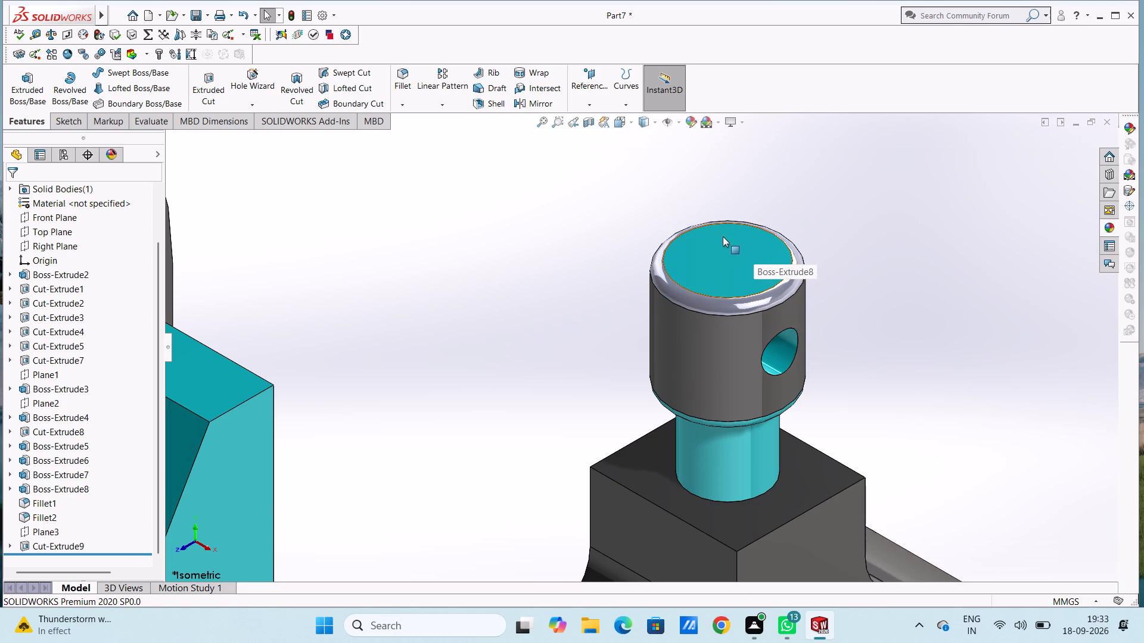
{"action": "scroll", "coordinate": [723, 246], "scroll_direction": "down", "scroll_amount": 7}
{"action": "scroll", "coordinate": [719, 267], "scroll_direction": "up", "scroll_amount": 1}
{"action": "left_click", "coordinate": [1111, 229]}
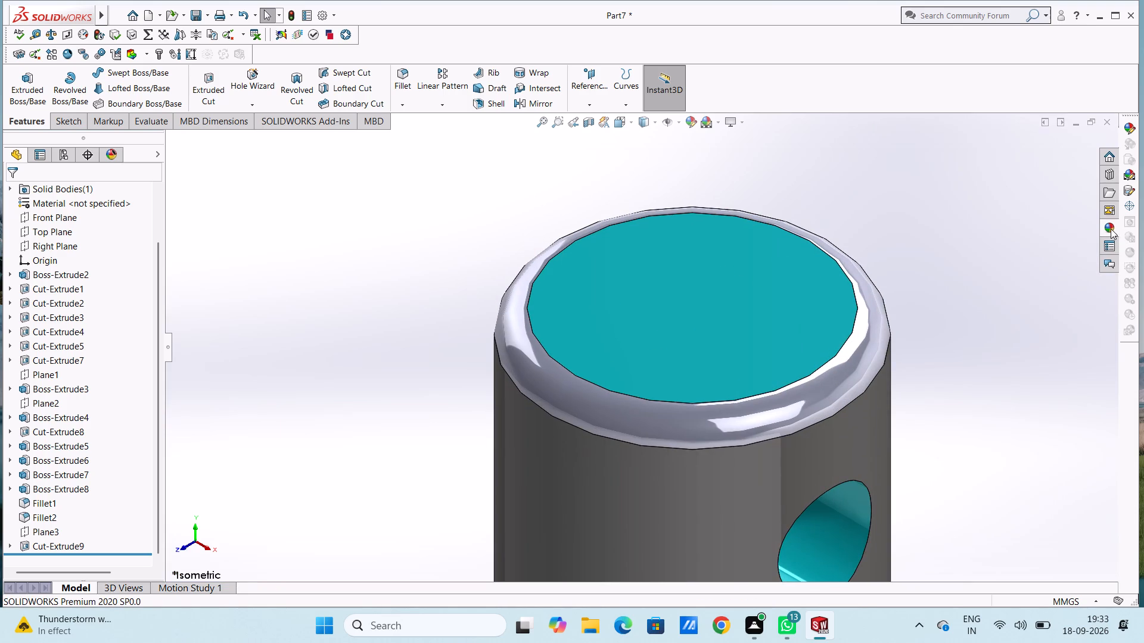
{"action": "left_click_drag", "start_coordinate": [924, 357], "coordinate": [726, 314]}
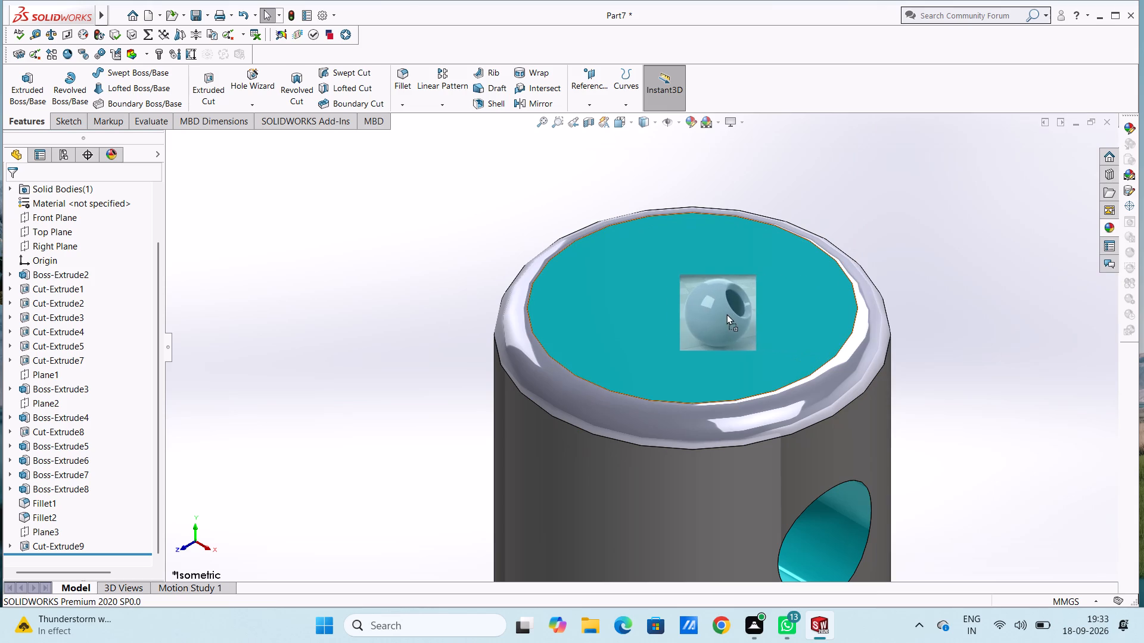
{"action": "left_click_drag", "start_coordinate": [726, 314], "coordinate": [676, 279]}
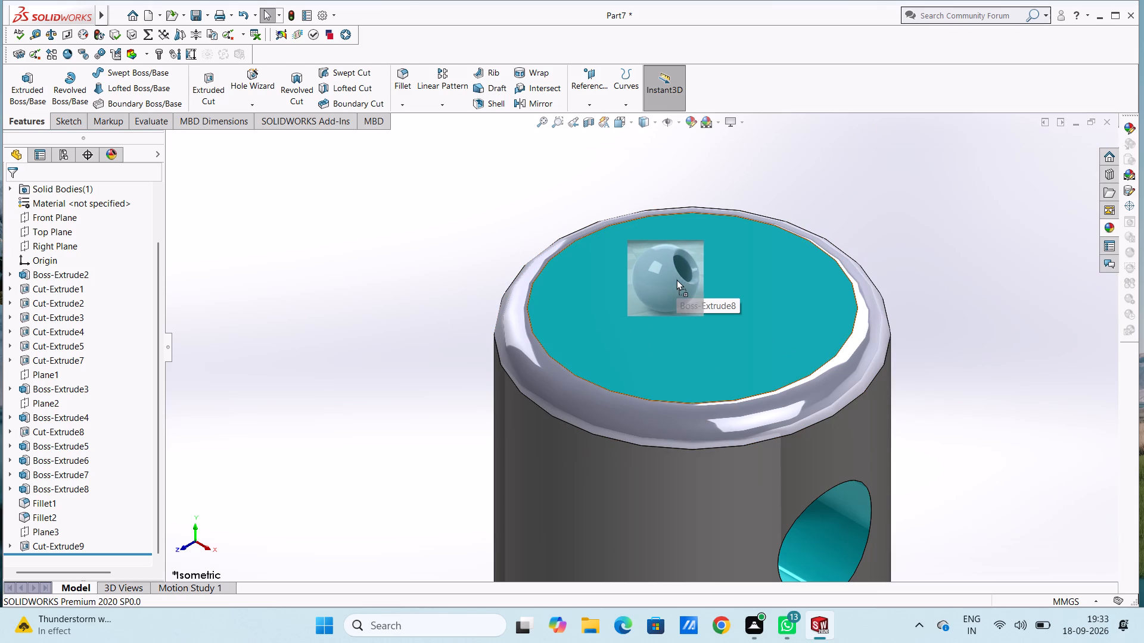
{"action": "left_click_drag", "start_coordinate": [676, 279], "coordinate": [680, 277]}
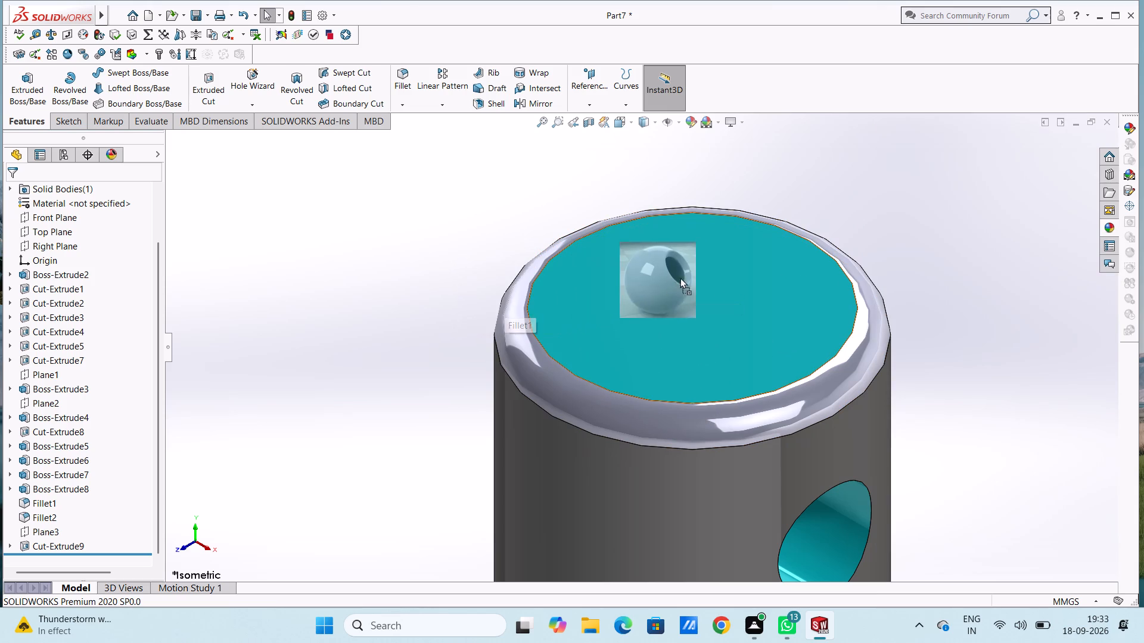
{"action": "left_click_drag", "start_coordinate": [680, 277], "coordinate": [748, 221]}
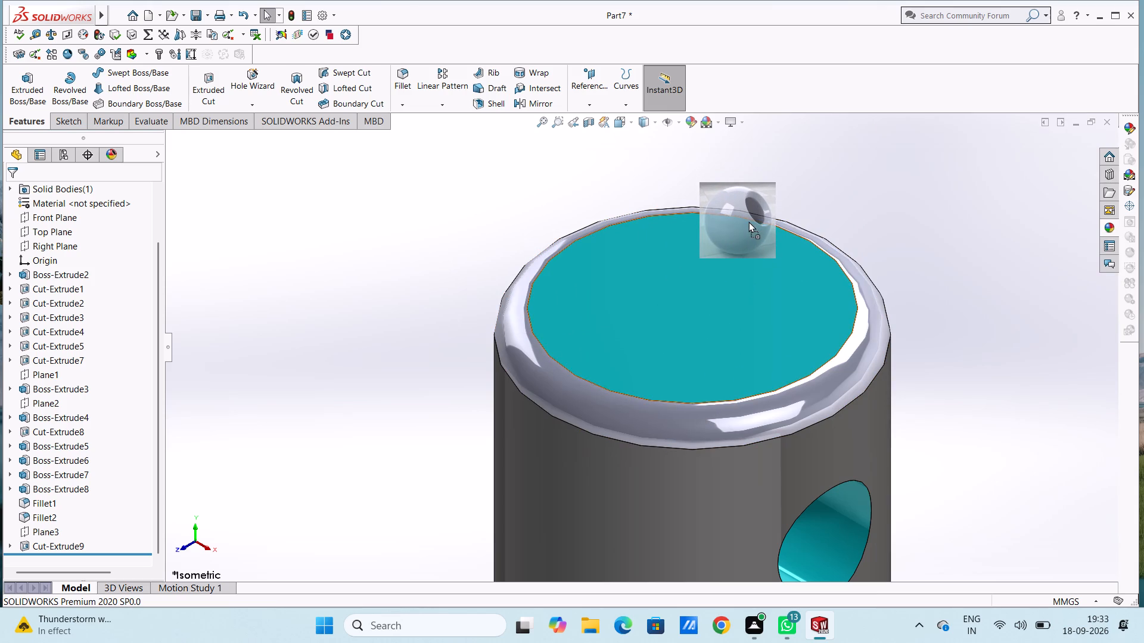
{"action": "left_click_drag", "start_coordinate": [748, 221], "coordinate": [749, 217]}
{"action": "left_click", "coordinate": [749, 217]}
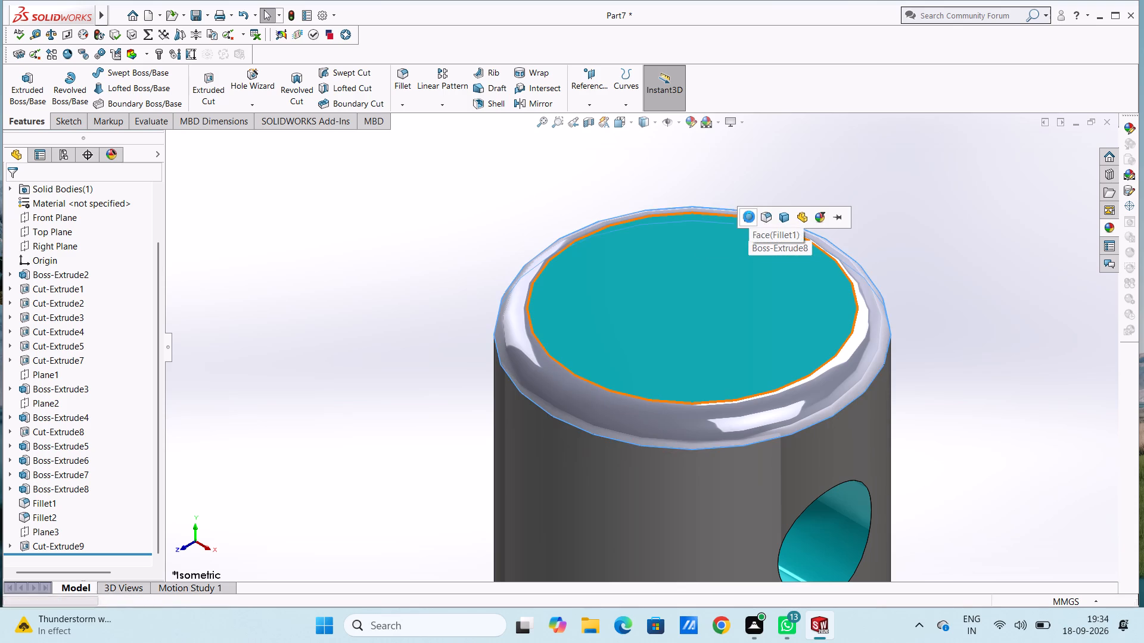
Apply the default color appearance to the flat top face of the front clamp's screw head.
{"action": "scroll", "coordinate": [664, 228], "scroll_direction": "down", "scroll_amount": 6}
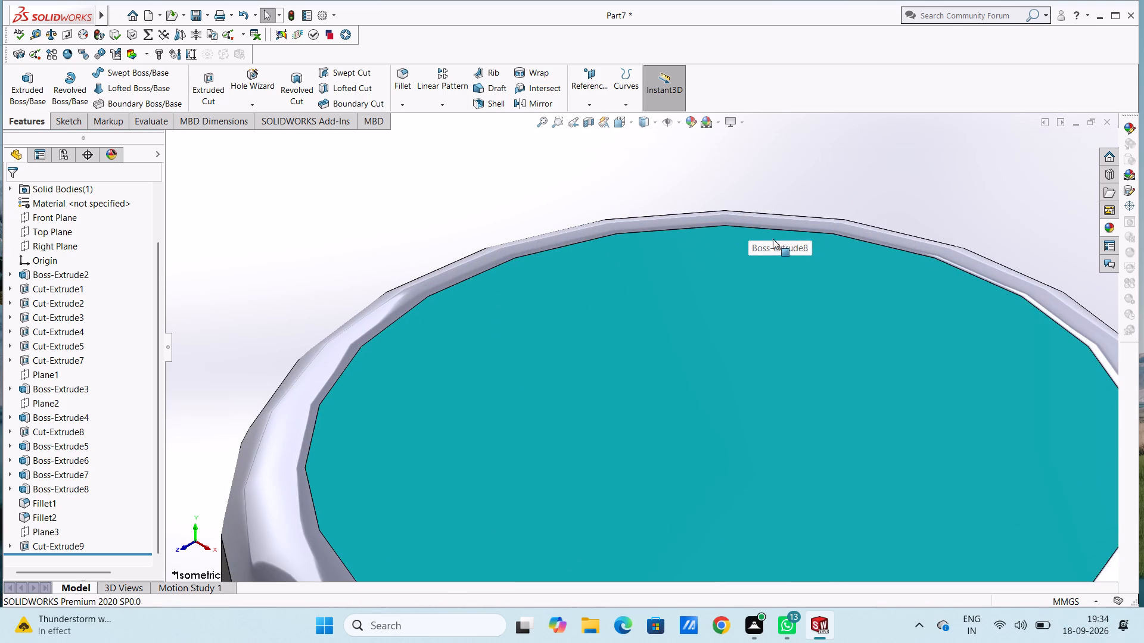
{"action": "left_click", "coordinate": [1112, 227]}
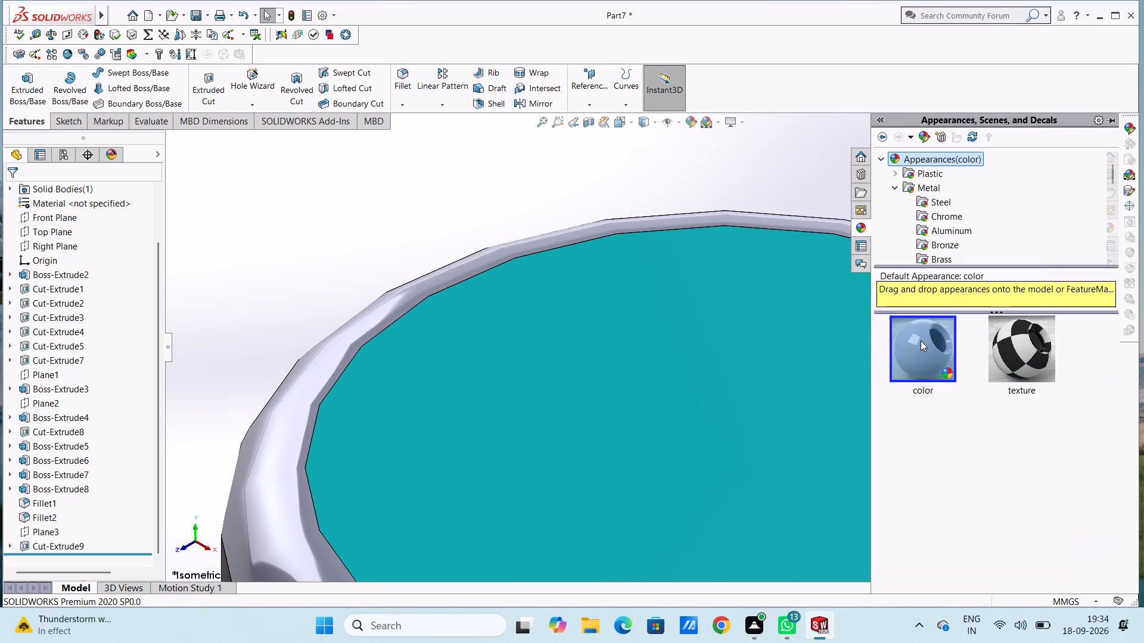
{"action": "left_click_drag", "start_coordinate": [916, 352], "coordinate": [686, 324]}
{"action": "left_click", "coordinate": [685, 324]}
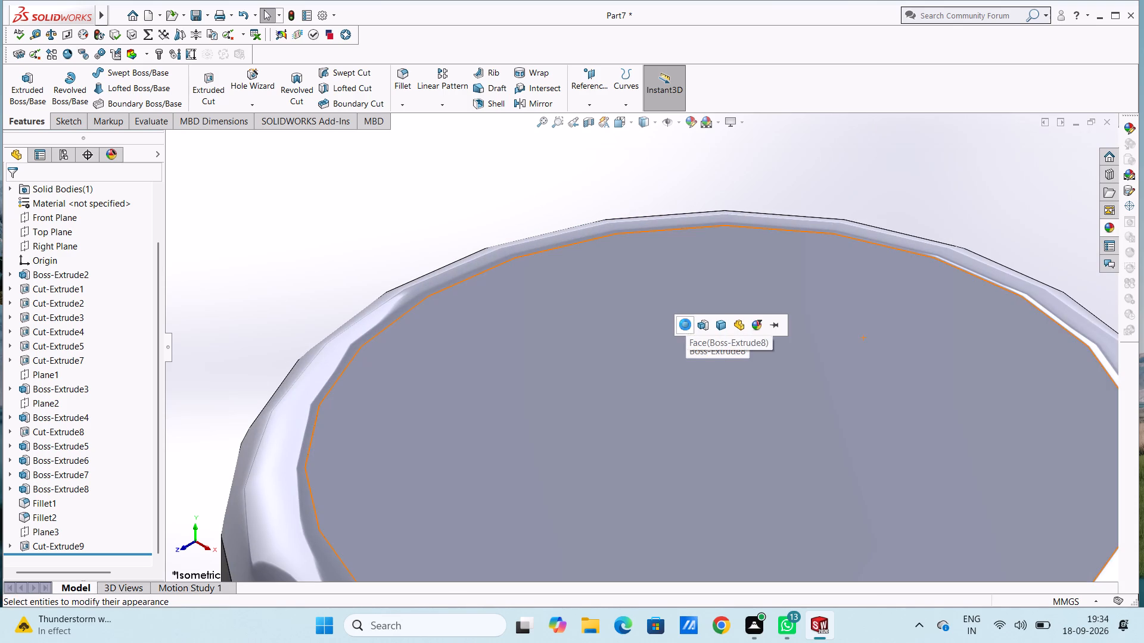
Apply the default color appearance to the lower fillet of the front clamp's screw head and to its screw shank above the clamp.
{"action": "scroll", "coordinate": [682, 324], "scroll_direction": "up", "scroll_amount": 12}
{"action": "scroll", "coordinate": [661, 417], "scroll_direction": "up", "scroll_amount": 4}
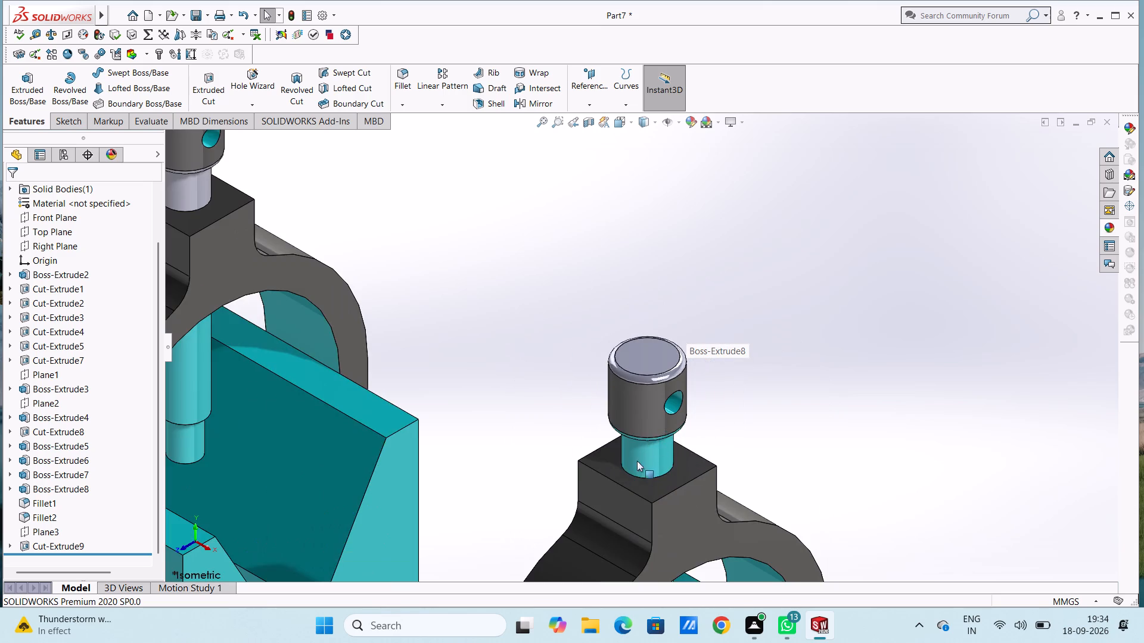
{"action": "scroll", "coordinate": [635, 472], "scroll_direction": "down", "scroll_amount": 5}
{"action": "scroll", "coordinate": [714, 366], "scroll_direction": "down", "scroll_amount": 5}
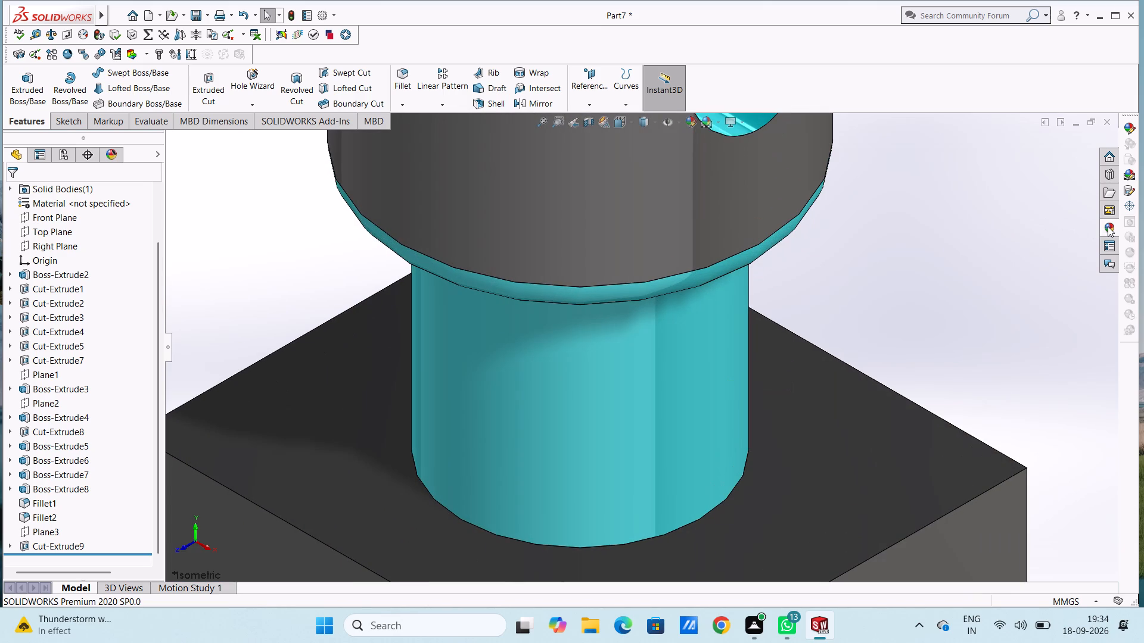
{"action": "left_click", "coordinate": [1108, 226]}
{"action": "left_click_drag", "start_coordinate": [916, 339], "coordinate": [667, 285]}
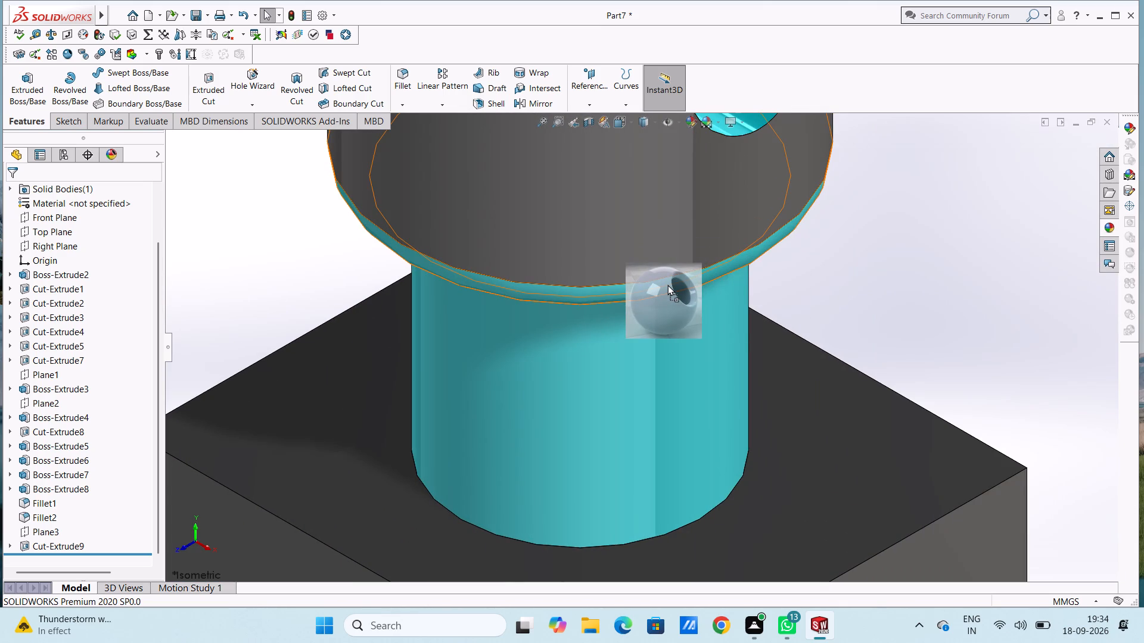
{"action": "left_click_drag", "start_coordinate": [667, 285], "coordinate": [665, 279]}
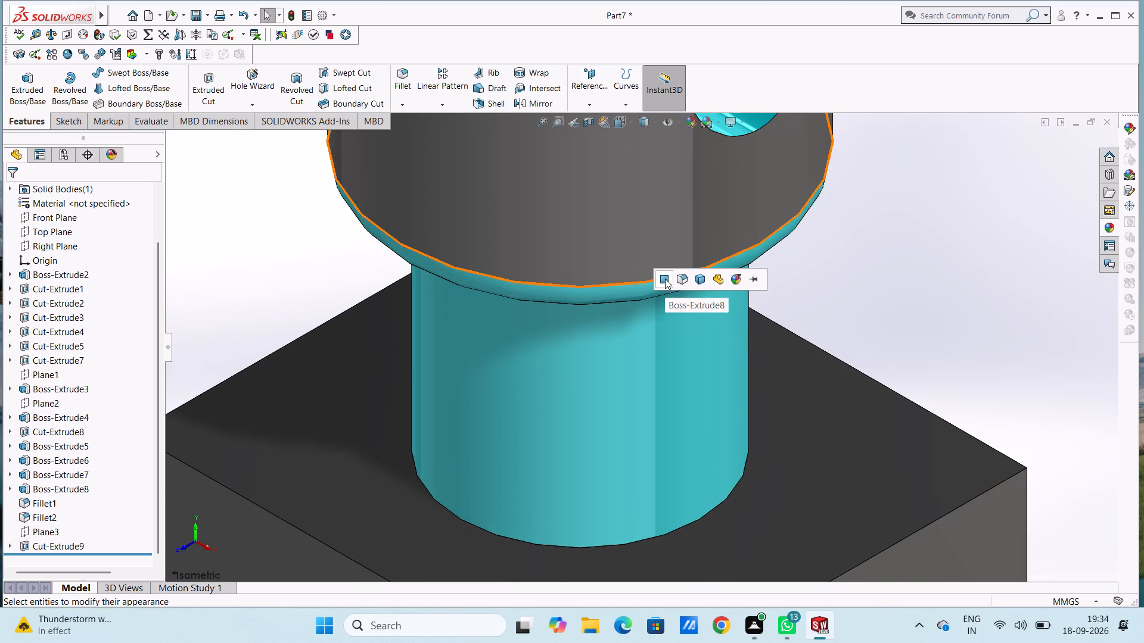
{"action": "left_click", "coordinate": [665, 279]}
{"action": "left_click", "coordinate": [1106, 227]}
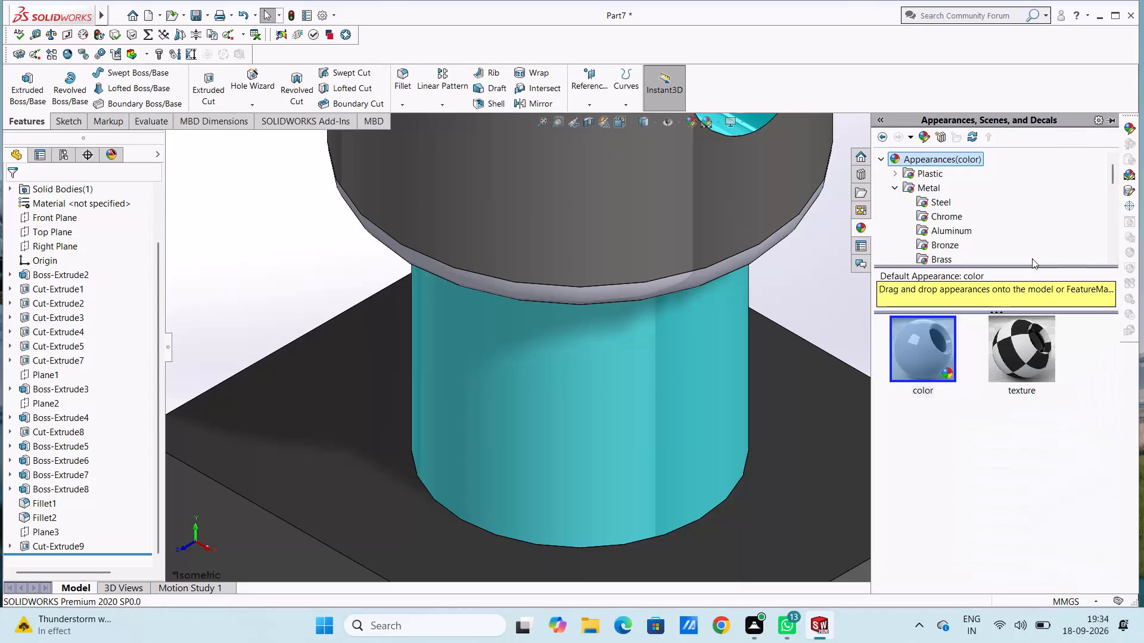
{"action": "left_click_drag", "start_coordinate": [941, 343], "coordinate": [685, 380]}
{"action": "left_click", "coordinate": [685, 380]}
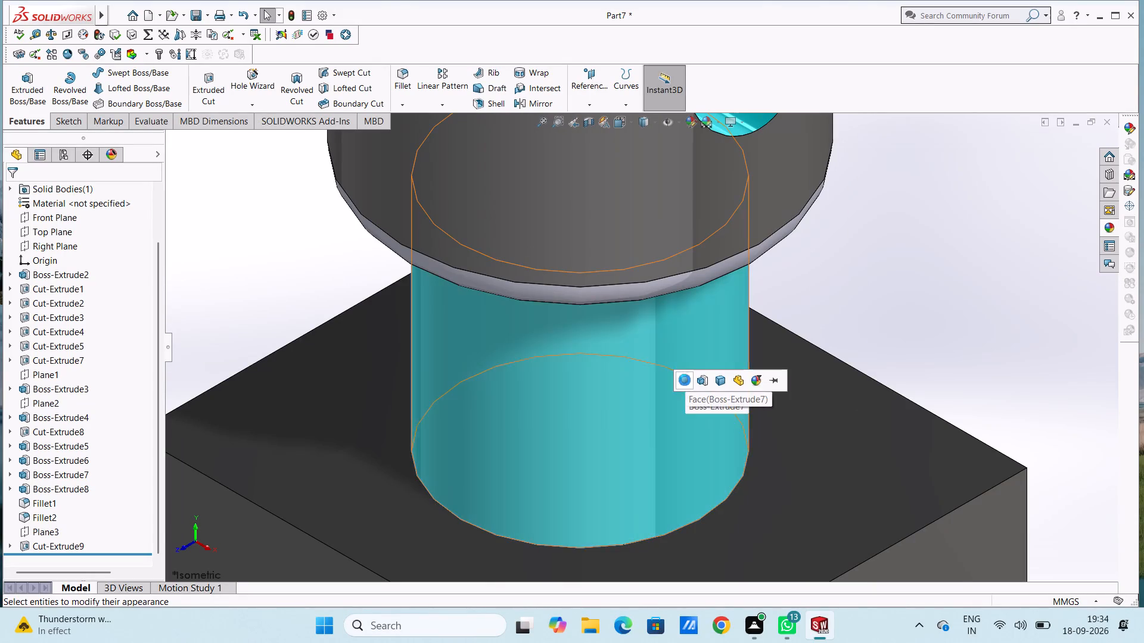
Apply the default color appearance to the front clamp's thicker screw shank beneath the clamp arch.
{"action": "scroll", "coordinate": [682, 377], "scroll_direction": "up", "scroll_amount": 11}
{"action": "scroll", "coordinate": [651, 417], "scroll_direction": "up", "scroll_amount": 5}
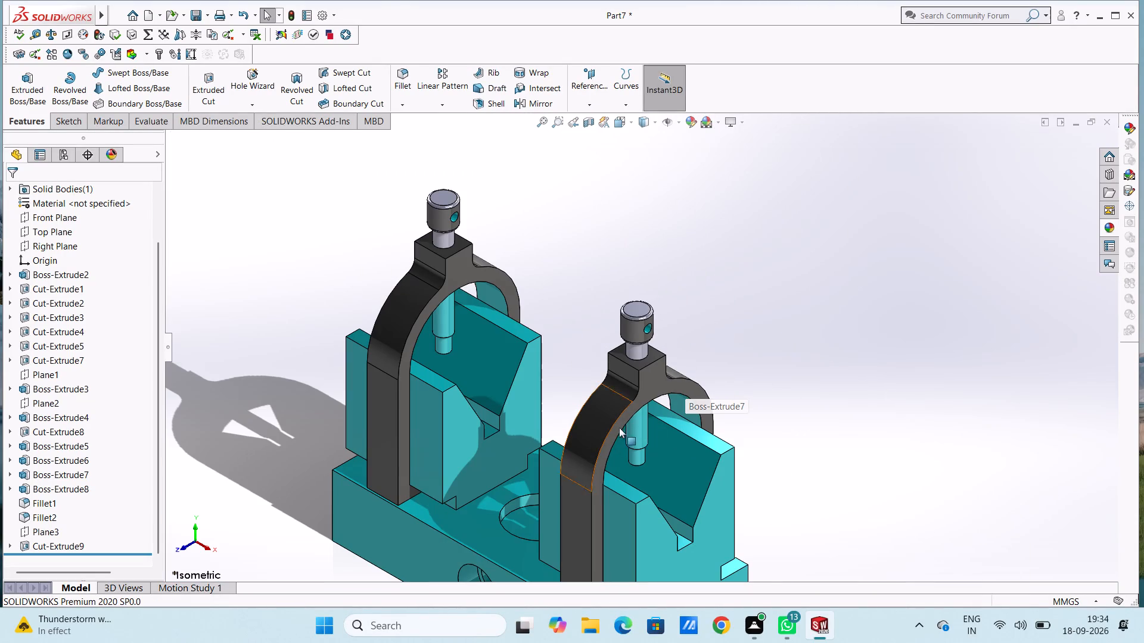
{"action": "scroll", "coordinate": [634, 438], "scroll_direction": "down", "scroll_amount": 5}
{"action": "scroll", "coordinate": [672, 378], "scroll_direction": "down", "scroll_amount": 6}
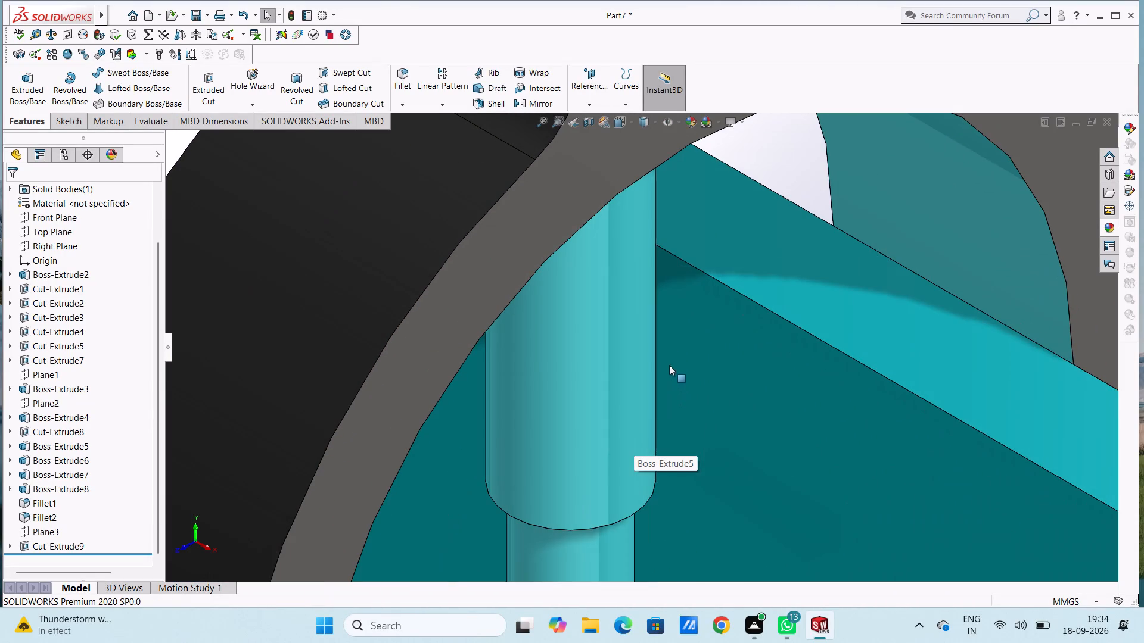
{"action": "scroll", "coordinate": [705, 315], "scroll_direction": "down", "scroll_amount": 4}
{"action": "scroll", "coordinate": [600, 292], "scroll_direction": "up", "scroll_amount": 5}
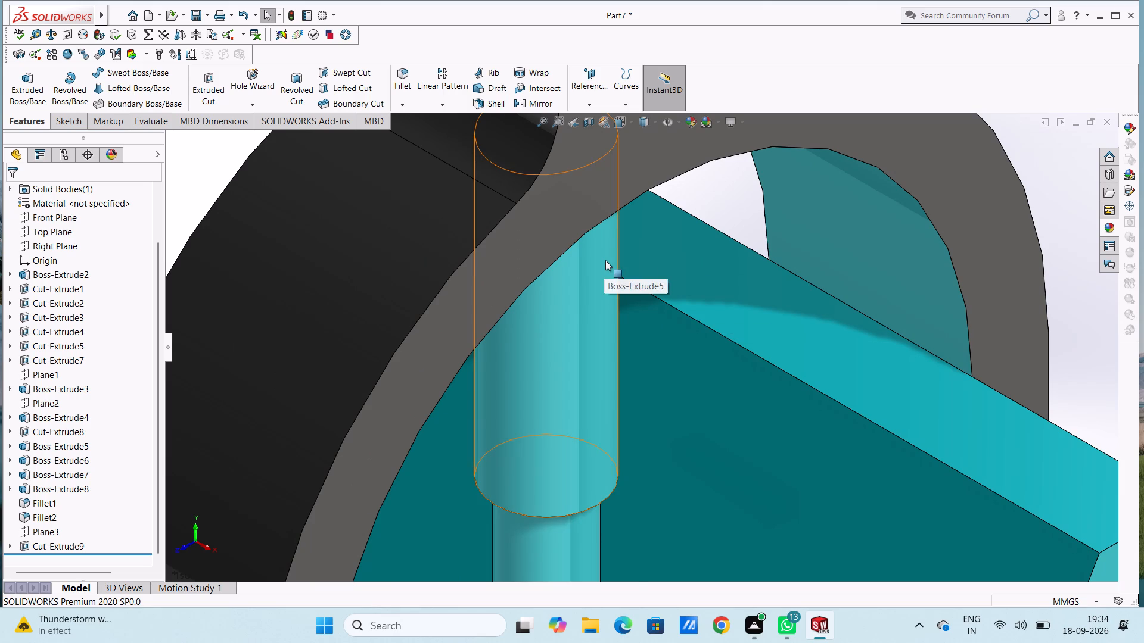
{"action": "scroll", "coordinate": [605, 260], "scroll_direction": "down", "scroll_amount": 4}
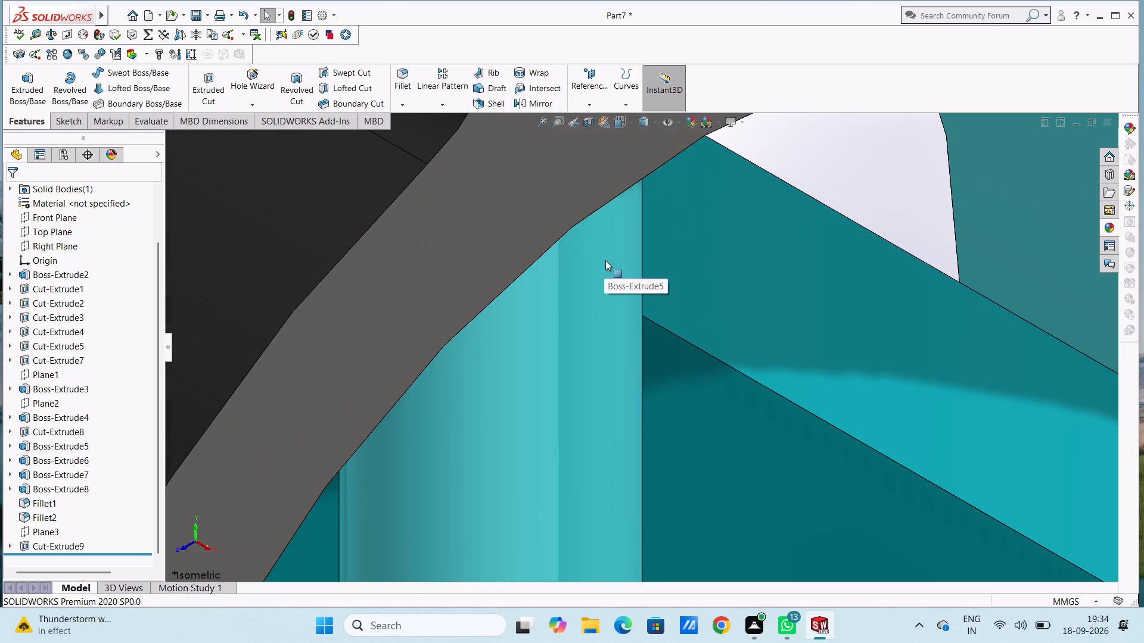
{"action": "scroll", "coordinate": [623, 279], "scroll_direction": "up", "scroll_amount": 3}
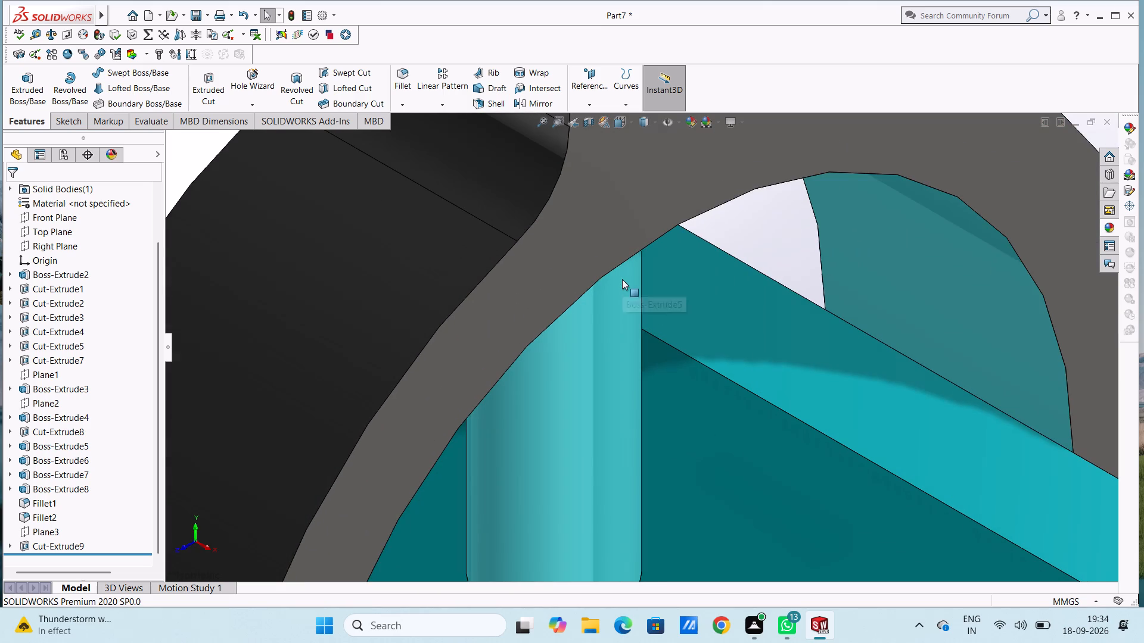
{"action": "scroll", "coordinate": [586, 325], "scroll_direction": "up", "scroll_amount": 5}
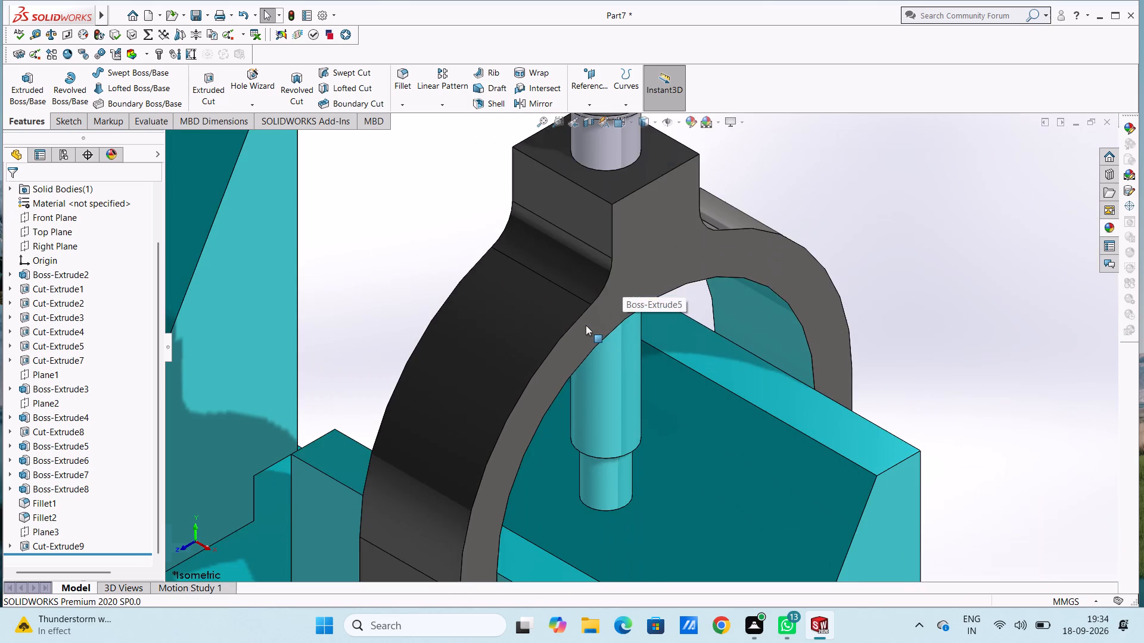
{"action": "scroll", "coordinate": [567, 350], "scroll_direction": "down", "scroll_amount": 6}
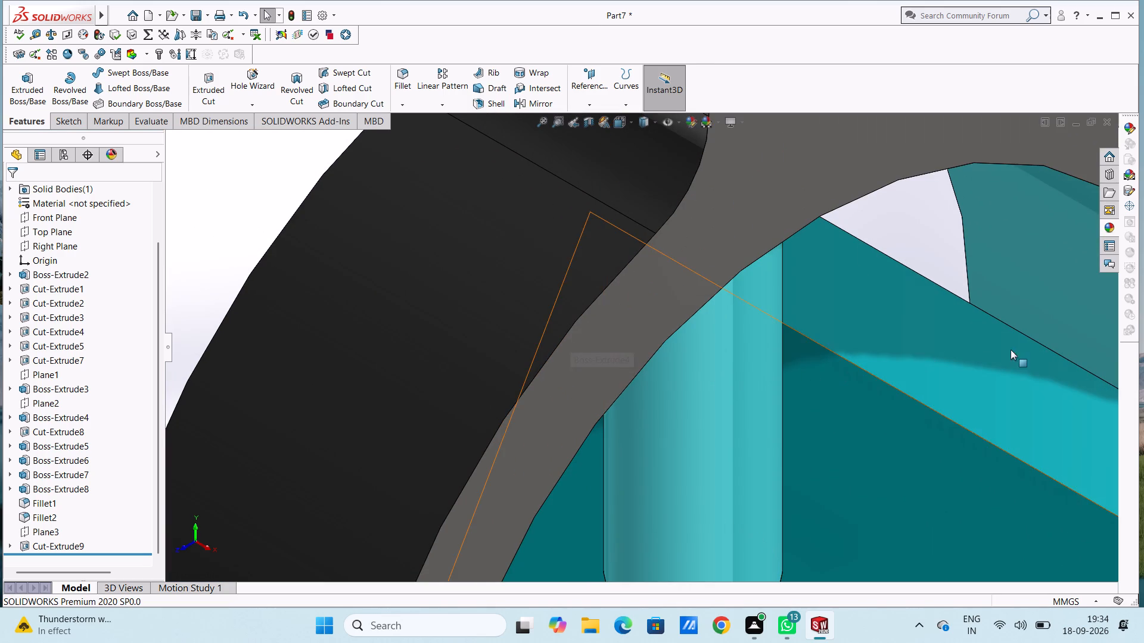
{"action": "left_click", "coordinate": [1107, 225]}
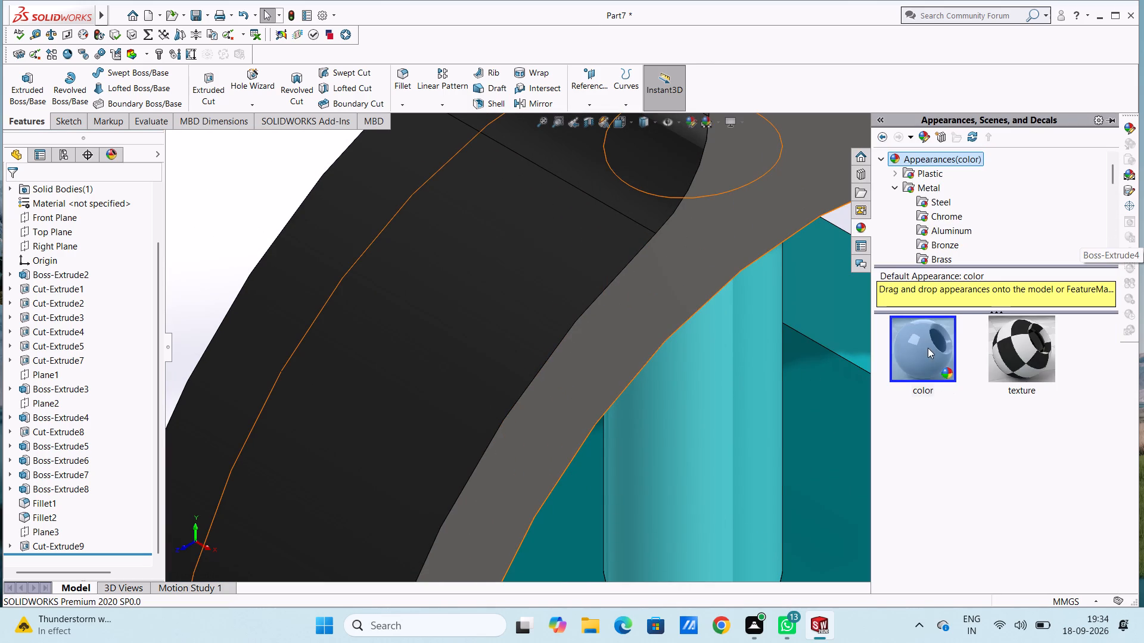
{"action": "left_click_drag", "start_coordinate": [928, 348], "coordinate": [708, 386]}
{"action": "left_click", "coordinate": [707, 388]}
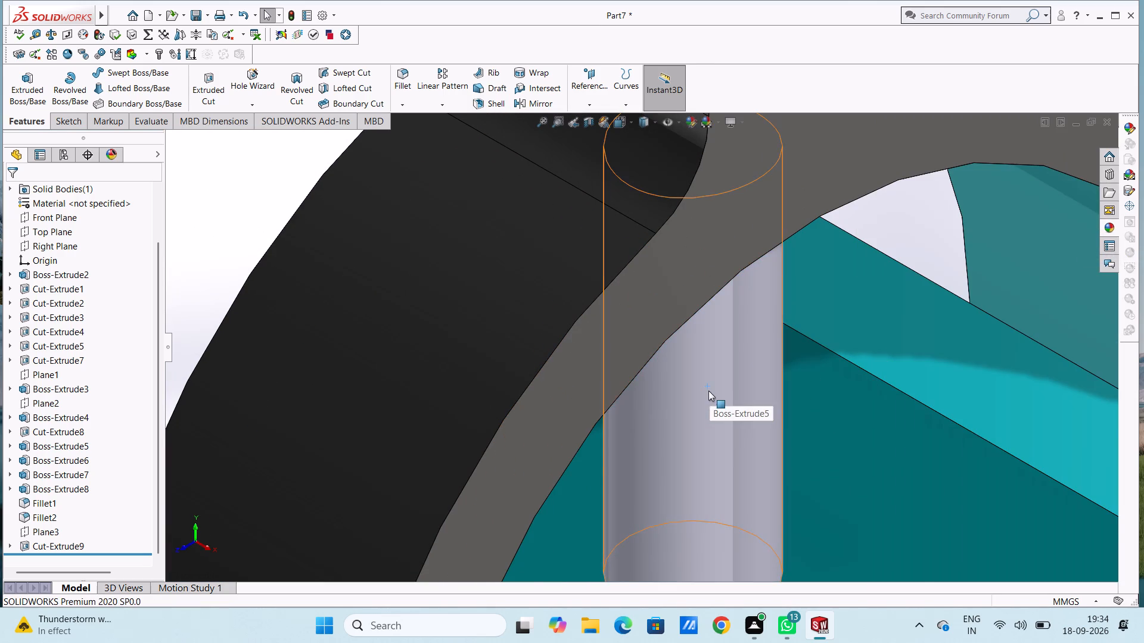
Apply the default color appearance to the narrower tip of the front clamp's screw.
{"action": "scroll", "coordinate": [708, 389], "scroll_direction": "up", "scroll_amount": 6}
{"action": "scroll", "coordinate": [650, 461], "scroll_direction": "down", "scroll_amount": 7}
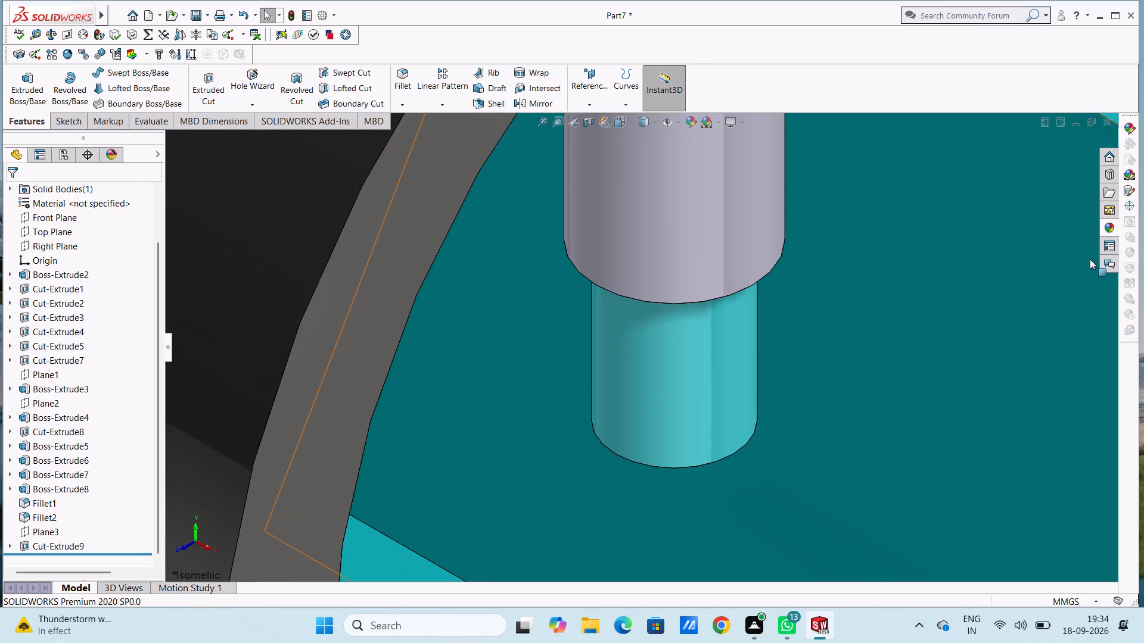
{"action": "left_click", "coordinate": [1108, 224]}
{"action": "left_click_drag", "start_coordinate": [933, 348], "coordinate": [779, 368]}
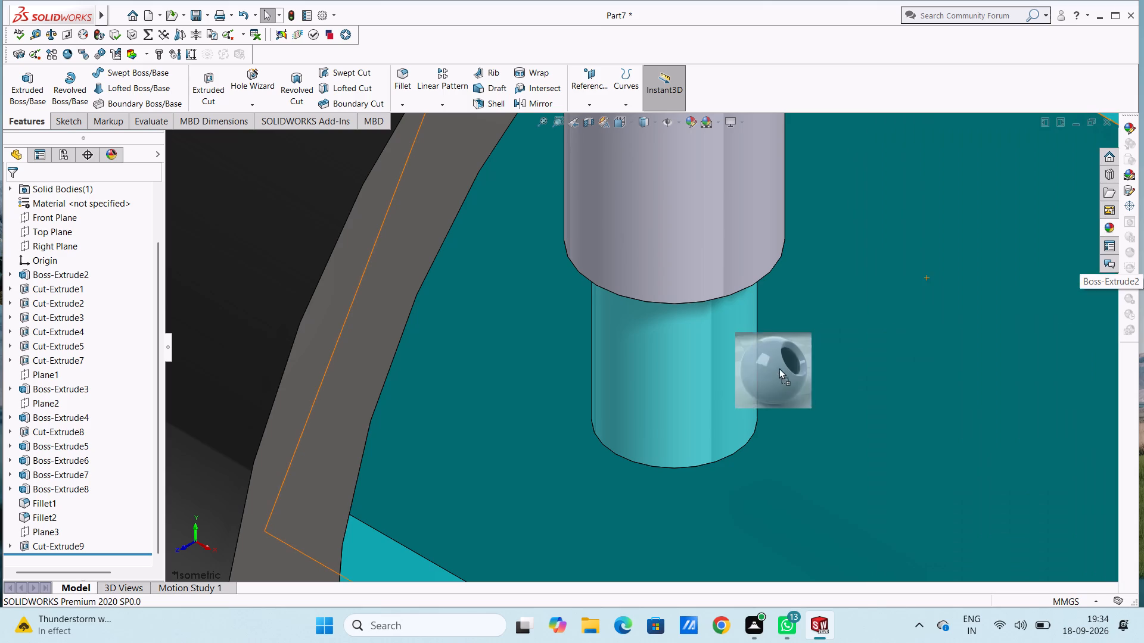
{"action": "left_click_drag", "start_coordinate": [779, 368], "coordinate": [731, 373]}
{"action": "left_click", "coordinate": [729, 373]}
Apply the default color appearance to the rear clamp's thicker screw shank beneath the clamp arch.
{"action": "scroll", "coordinate": [729, 373], "scroll_direction": "up", "scroll_amount": 7}
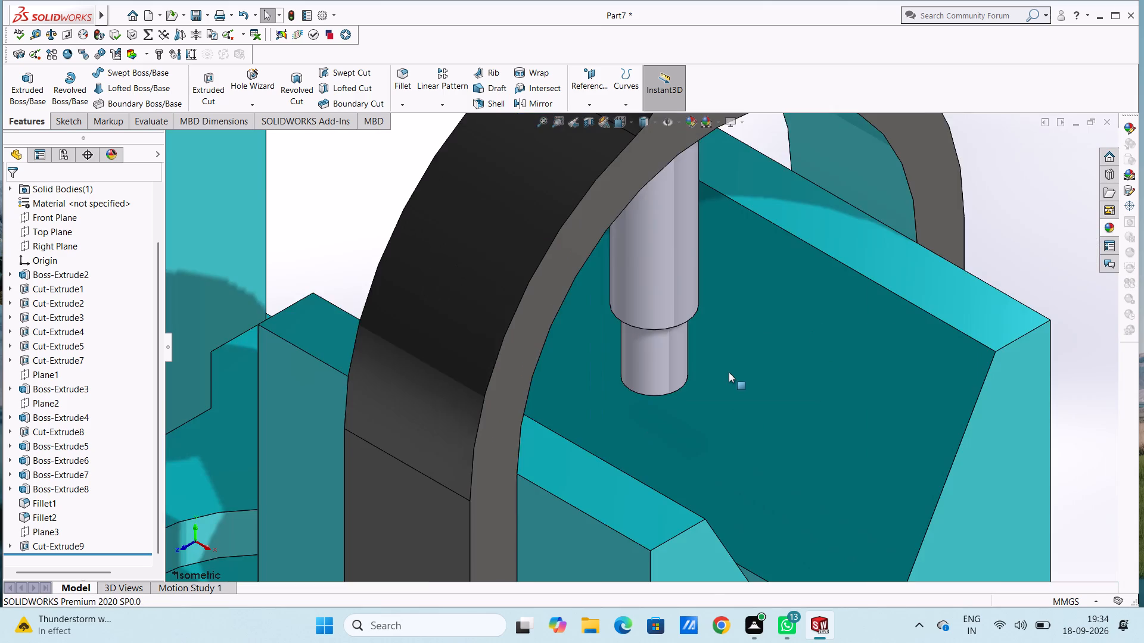
{"action": "scroll", "coordinate": [729, 372], "scroll_direction": "up", "scroll_amount": 9}
{"action": "scroll", "coordinate": [526, 257], "scroll_direction": "down", "scroll_amount": 6}
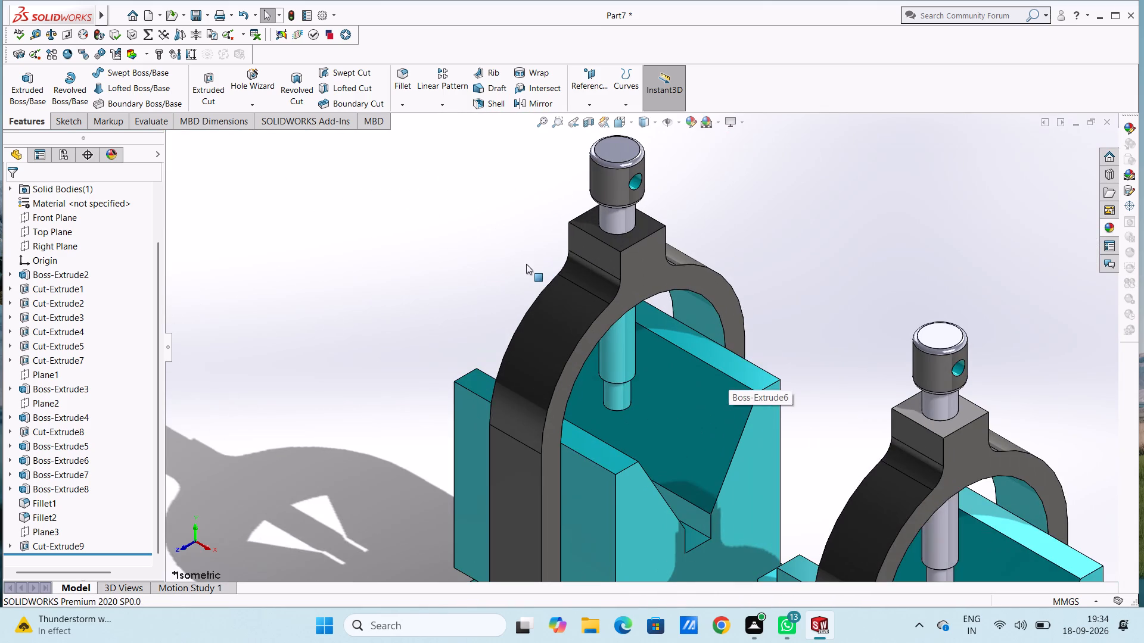
{"action": "scroll", "coordinate": [624, 352], "scroll_direction": "down", "scroll_amount": 6}
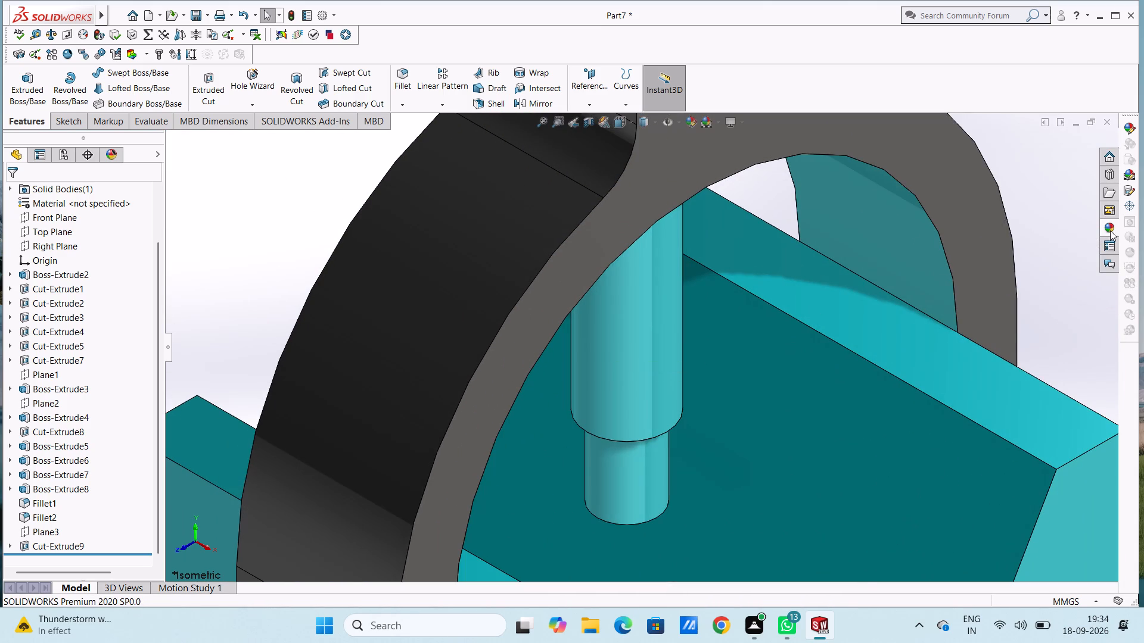
{"action": "left_click", "coordinate": [1110, 230]}
{"action": "left_click_drag", "start_coordinate": [925, 339], "coordinate": [669, 336]}
{"action": "left_click", "coordinate": [669, 336]}
Apply the default color appearance to the narrower tip of the rear clamp's screw.
{"action": "scroll", "coordinate": [666, 338], "scroll_direction": "up", "scroll_amount": 5}
{"action": "scroll", "coordinate": [636, 361], "scroll_direction": "down", "scroll_amount": 7}
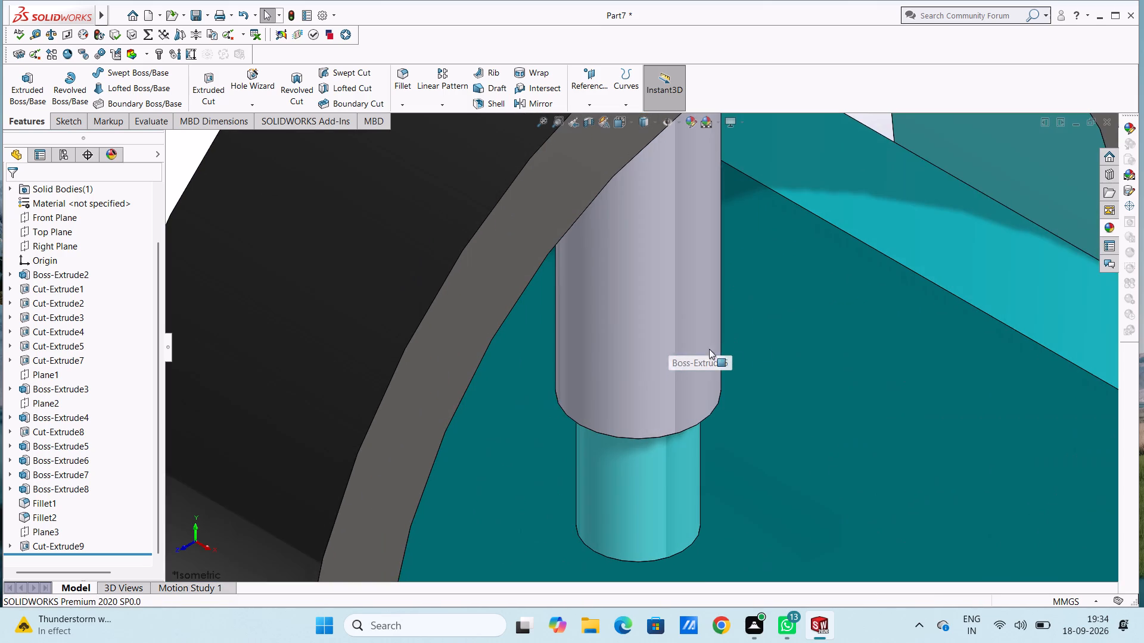
{"action": "left_click", "coordinate": [1108, 230]}
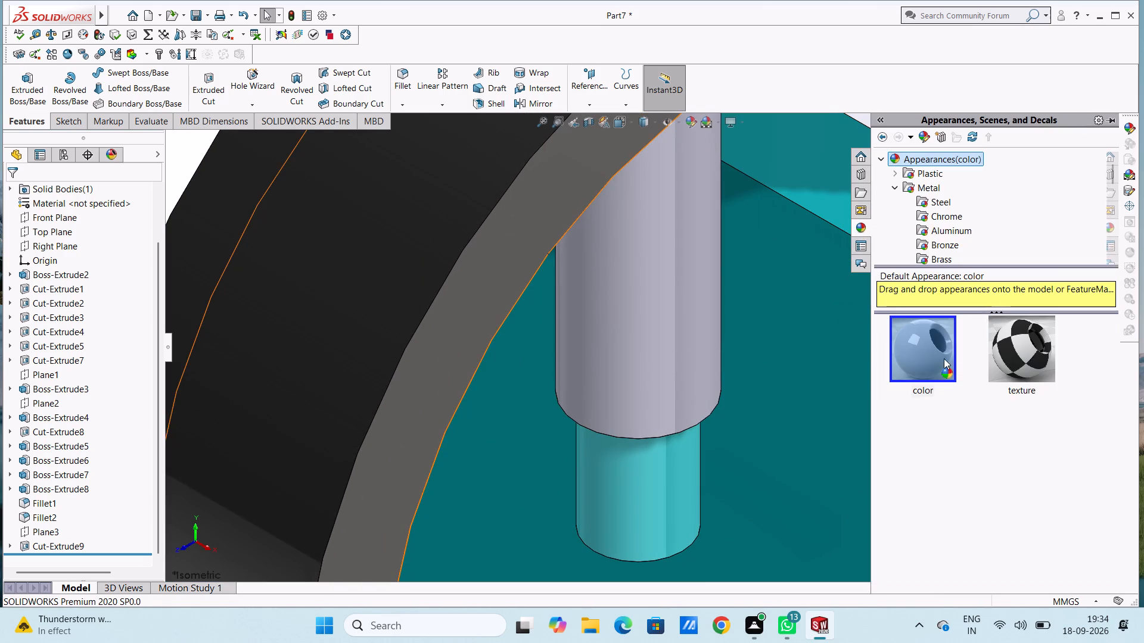
{"action": "left_click_drag", "start_coordinate": [927, 343], "coordinate": [650, 467]}
{"action": "left_click", "coordinate": [648, 466]}
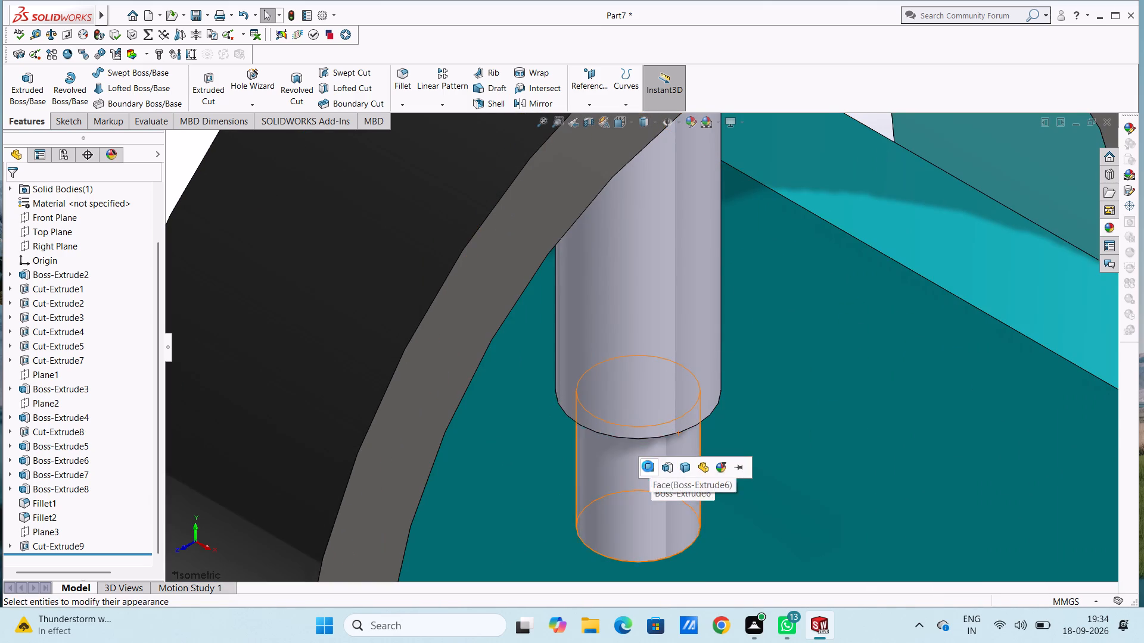
Apply the chromium plate metal appearance to the outer, wider bore wall of the stepped hole in the block's long side face.
{"action": "scroll", "coordinate": [648, 465], "scroll_direction": "up", "scroll_amount": 16}
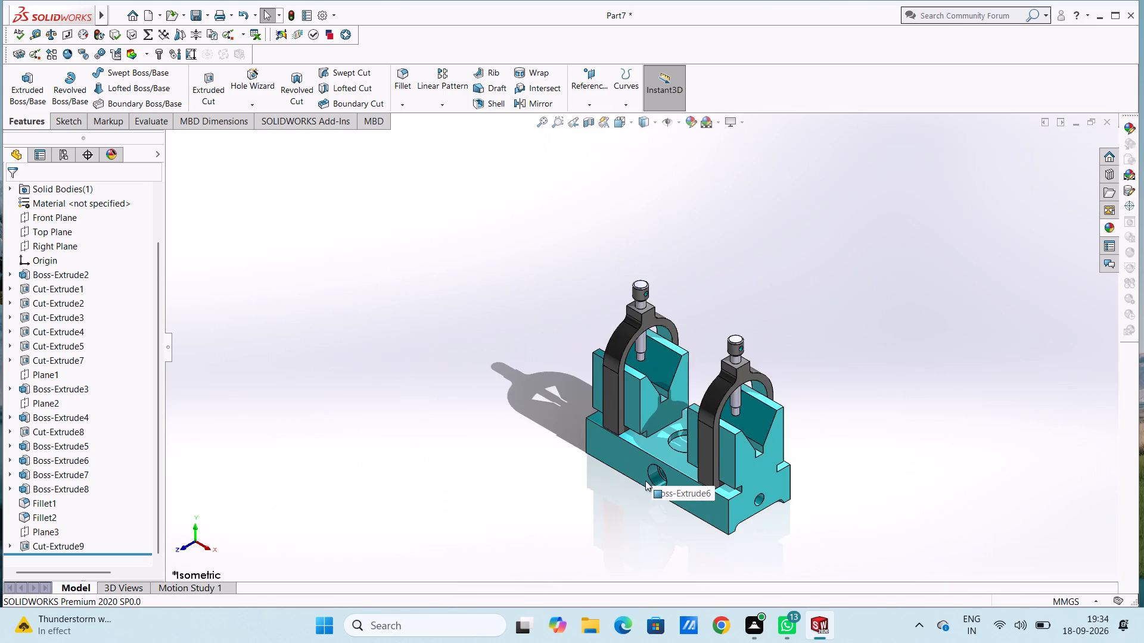
{"action": "scroll", "coordinate": [838, 473], "scroll_direction": "down", "scroll_amount": 5}
{"action": "scroll", "coordinate": [562, 447], "scroll_direction": "up", "scroll_amount": 4}
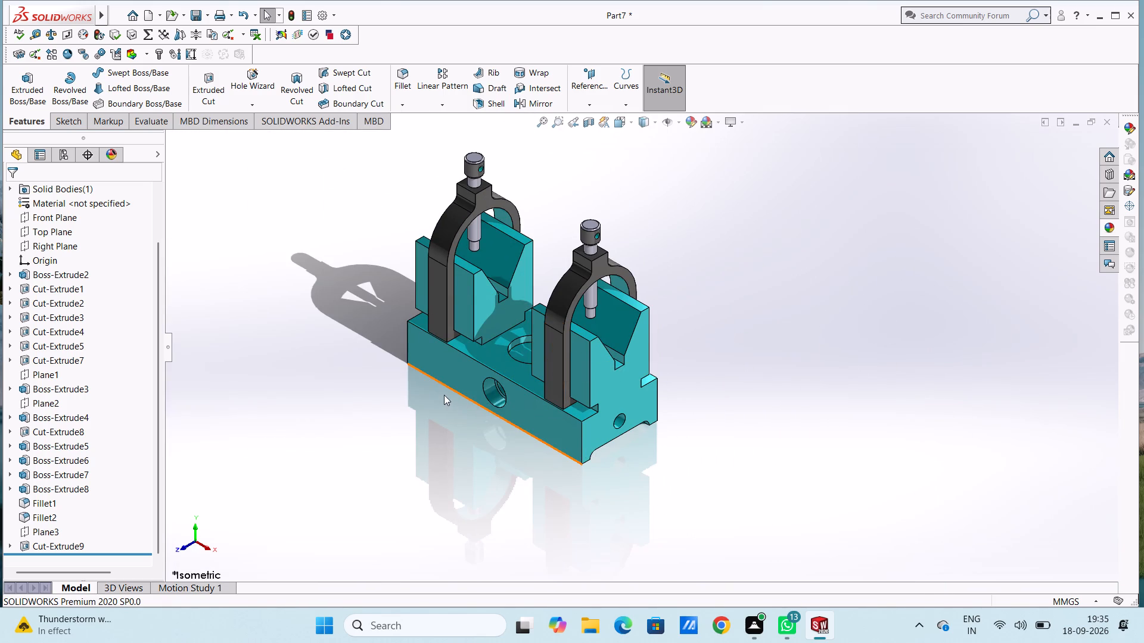
{"action": "scroll", "coordinate": [442, 390], "scroll_direction": "down", "scroll_amount": 2}
{"action": "scroll", "coordinate": [442, 390], "scroll_direction": "up", "scroll_amount": 3}
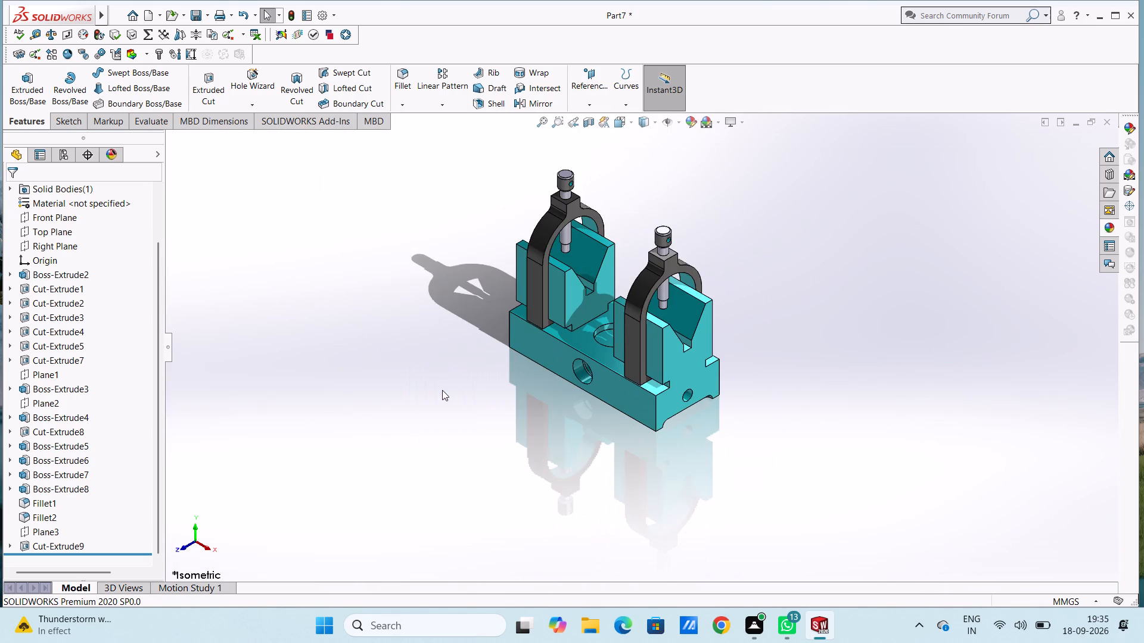
{"action": "scroll", "coordinate": [503, 317], "scroll_direction": "down", "scroll_amount": 5}
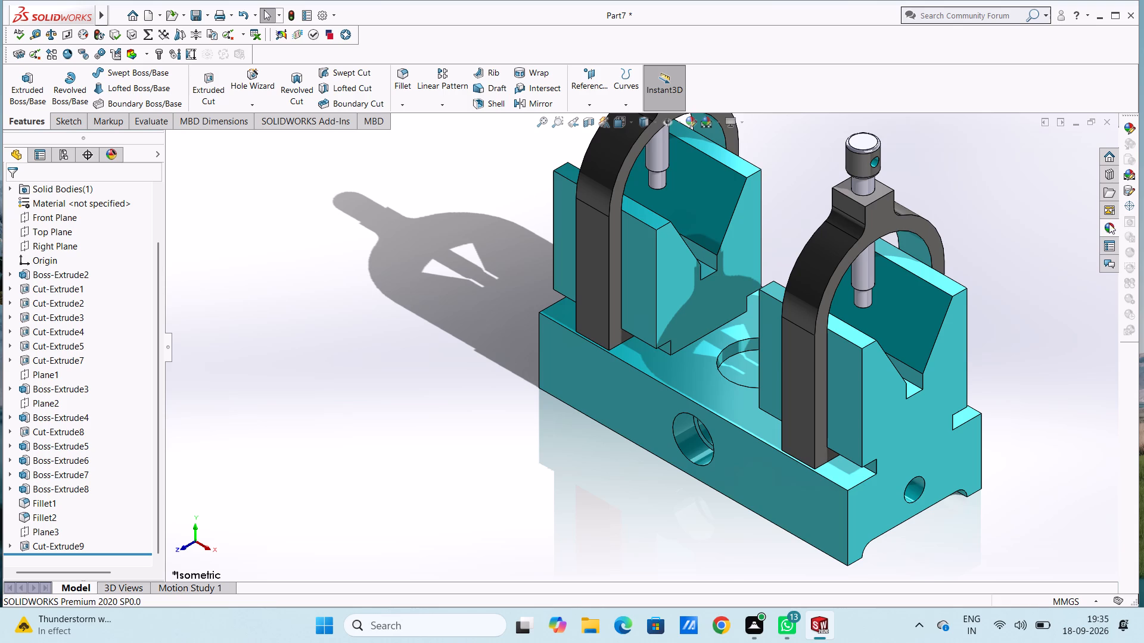
{"action": "left_click", "coordinate": [1106, 226]}
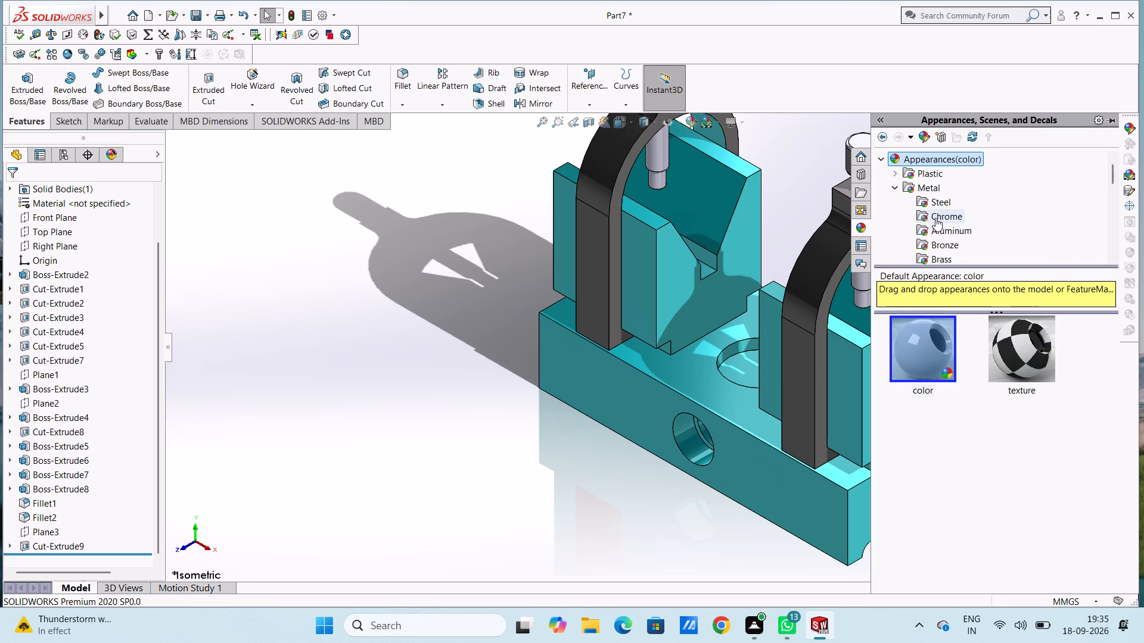
{"action": "left_click", "coordinate": [930, 189]}
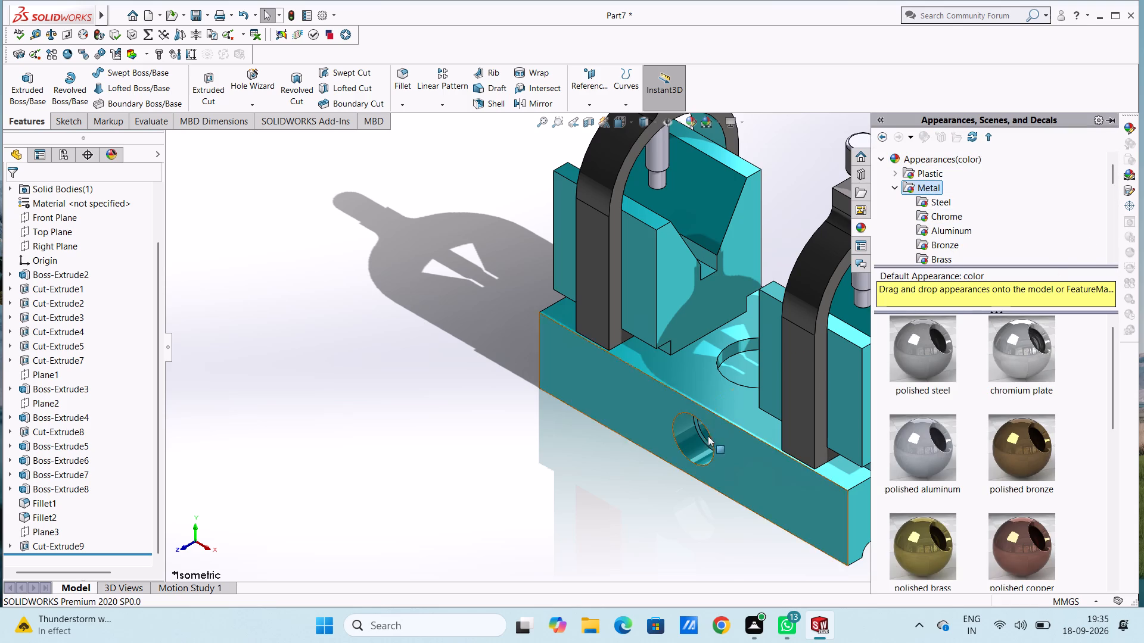
{"action": "scroll", "coordinate": [708, 444], "scroll_direction": "down", "scroll_amount": 6}
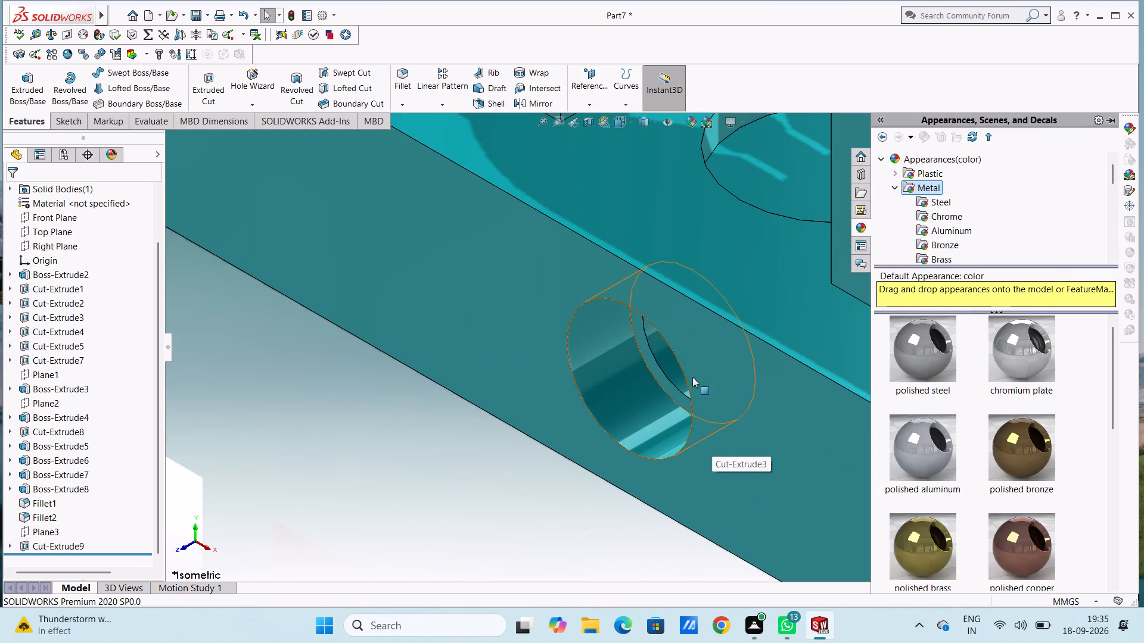
{"action": "left_click_drag", "start_coordinate": [1035, 355], "coordinate": [635, 384]}
{"action": "left_click", "coordinate": [635, 384]}
Apply the chromium plate appearance to the inner, narrower bore wall of the stepped side hole.
{"action": "scroll", "coordinate": [648, 366], "scroll_direction": "down", "scroll_amount": 3}
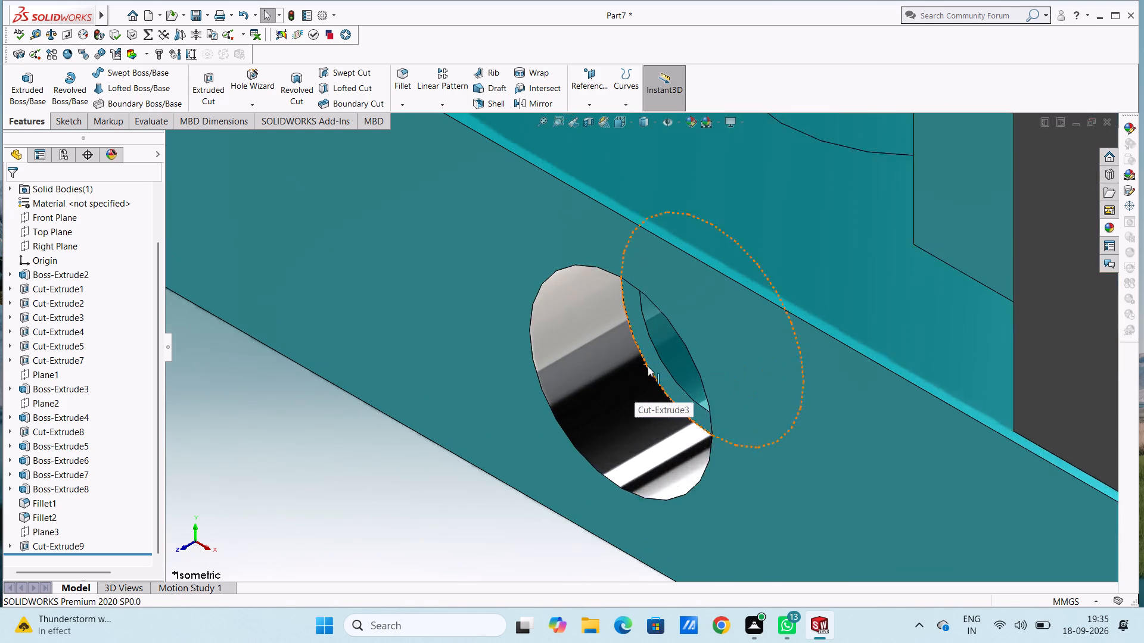
{"action": "scroll", "coordinate": [648, 366], "scroll_direction": "down", "scroll_amount": 1}
{"action": "middle_click_drag", "start_coordinate": [695, 366], "coordinate": [717, 351]}
{"action": "scroll", "coordinate": [716, 359], "scroll_direction": "up", "scroll_amount": 1}
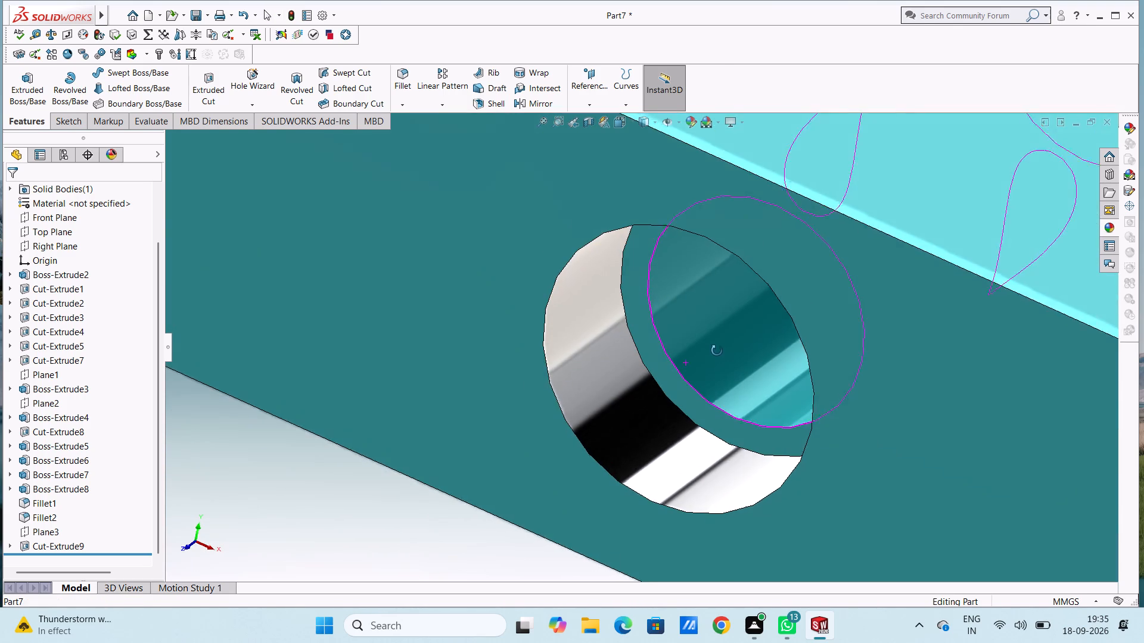
{"action": "middle_click_drag", "start_coordinate": [717, 351], "coordinate": [717, 348]}
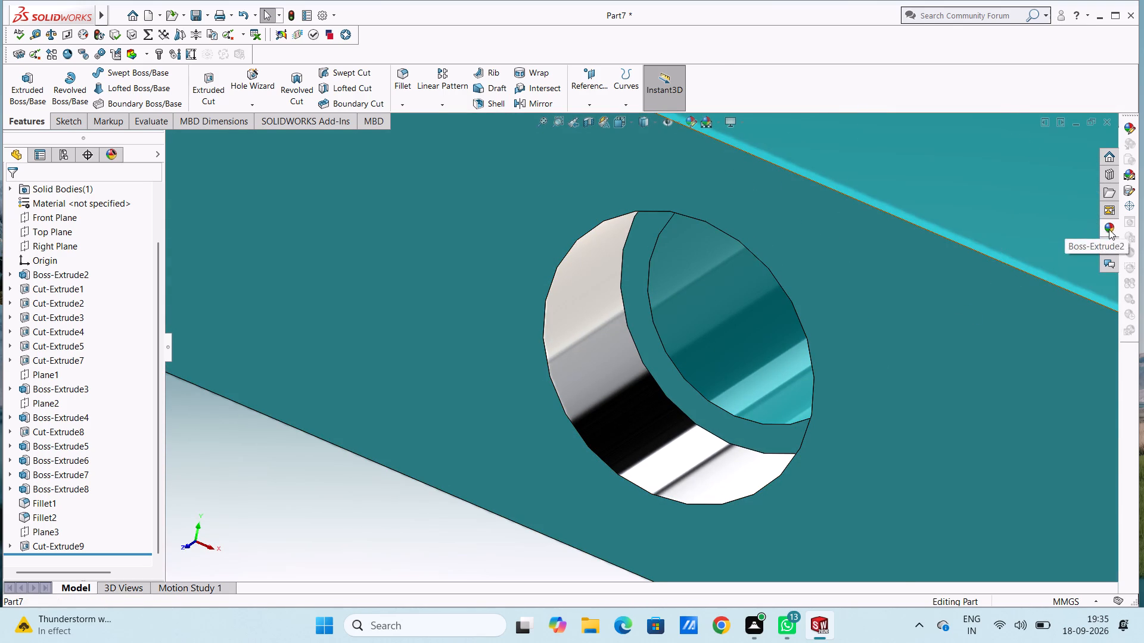
{"action": "left_click", "coordinate": [1107, 226]}
{"action": "left_click_drag", "start_coordinate": [1017, 335], "coordinate": [732, 338]}
{"action": "left_click", "coordinate": [731, 338]}
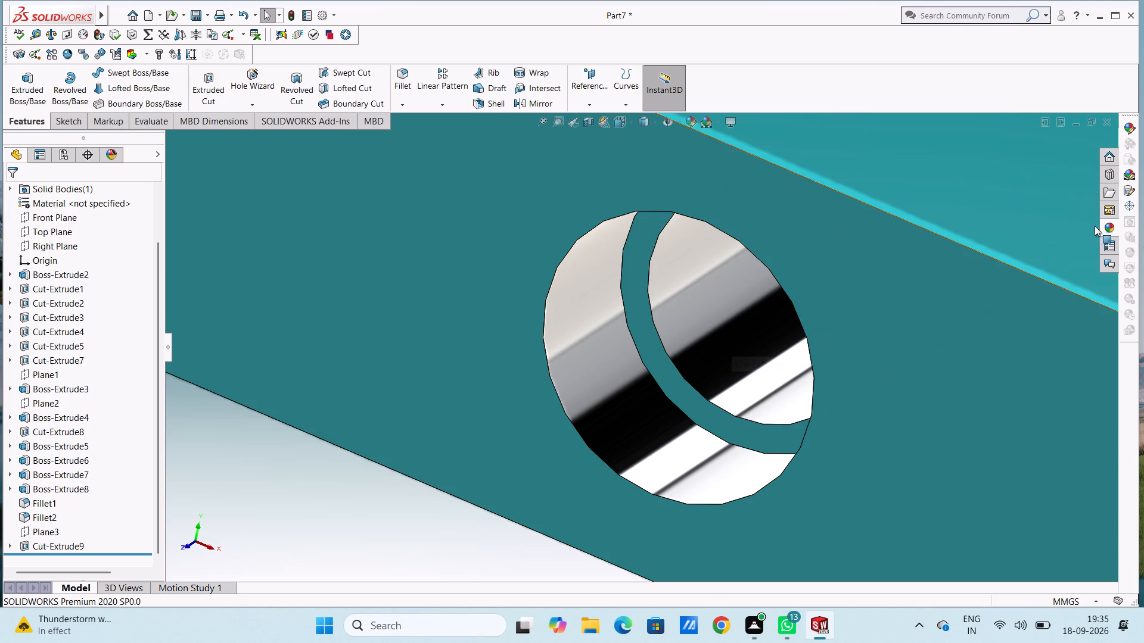
Apply the chromium plate appearance to the ring-shaped shoulder face between the wide and narrow bores of the side hole.
{"action": "left_click", "coordinate": [1107, 226]}
{"action": "left_click_drag", "start_coordinate": [1028, 344], "coordinate": [677, 353]}
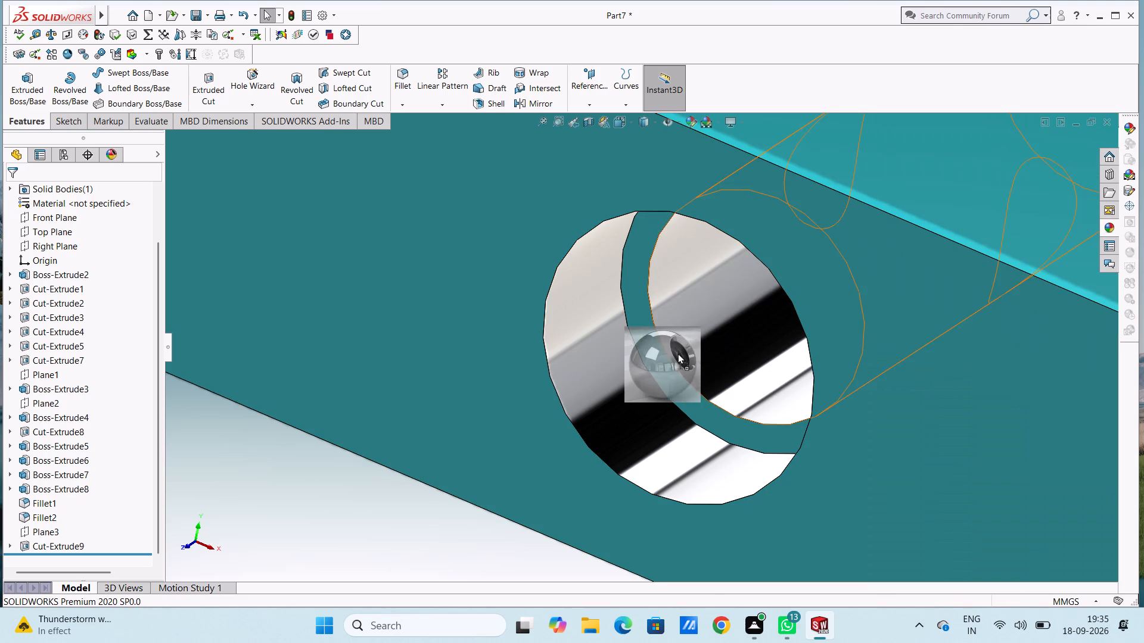
{"action": "left_click_drag", "start_coordinate": [677, 353], "coordinate": [642, 363]}
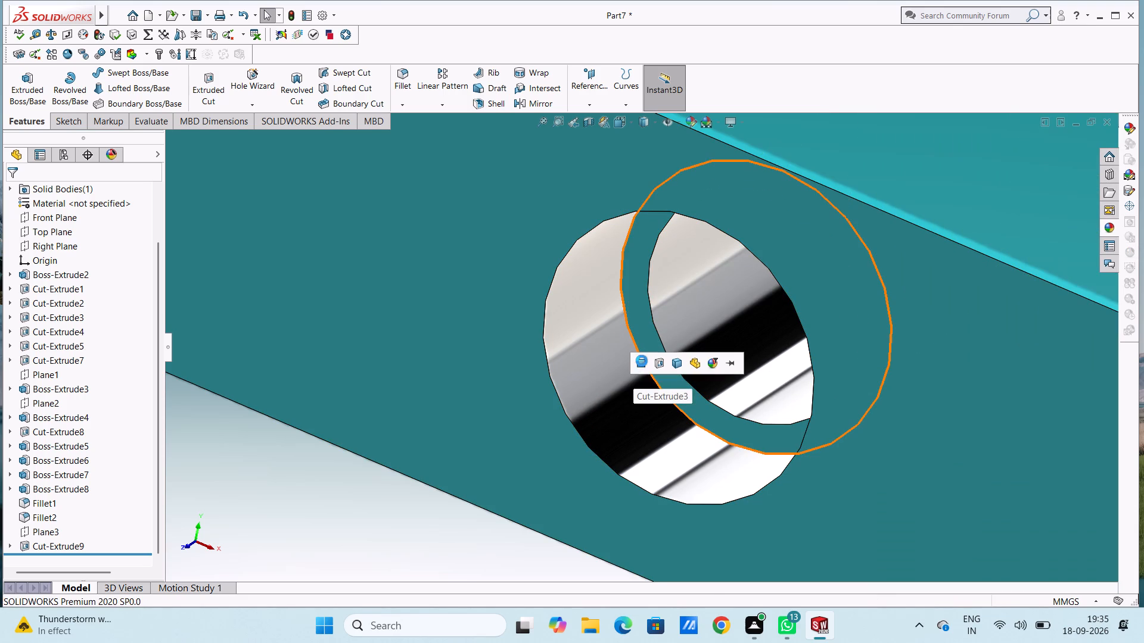
{"action": "left_click", "coordinate": [642, 361]}
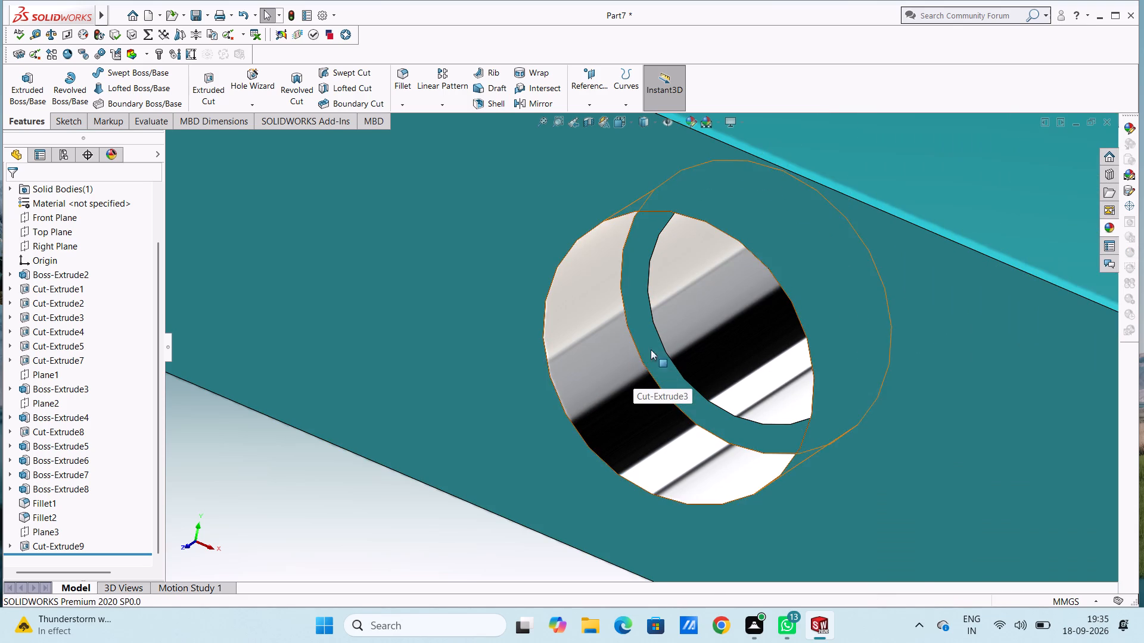
{"action": "scroll", "coordinate": [687, 327], "scroll_direction": "down", "scroll_amount": 5}
{"action": "left_click", "coordinate": [1111, 230]}
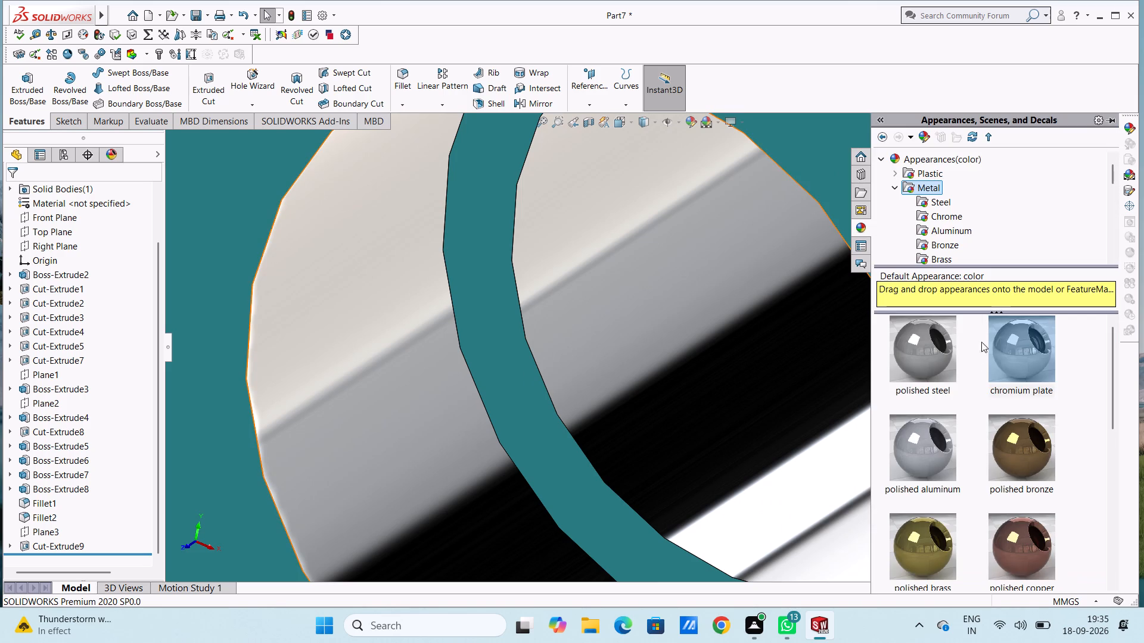
{"action": "left_click_drag", "start_coordinate": [1025, 352], "coordinate": [514, 370]}
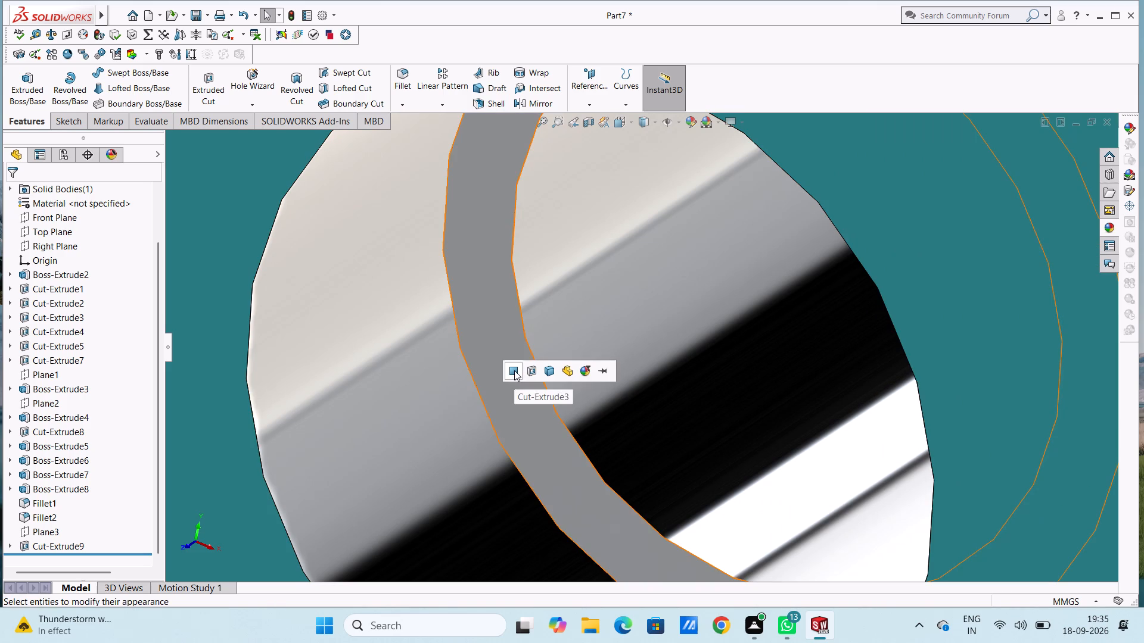
{"action": "left_click", "coordinate": [514, 370]}
Apply the chromium plate appearance to the inner wall of the round hole in the block's front end face.
{"action": "scroll", "coordinate": [513, 370], "scroll_direction": "up", "scroll_amount": 17}
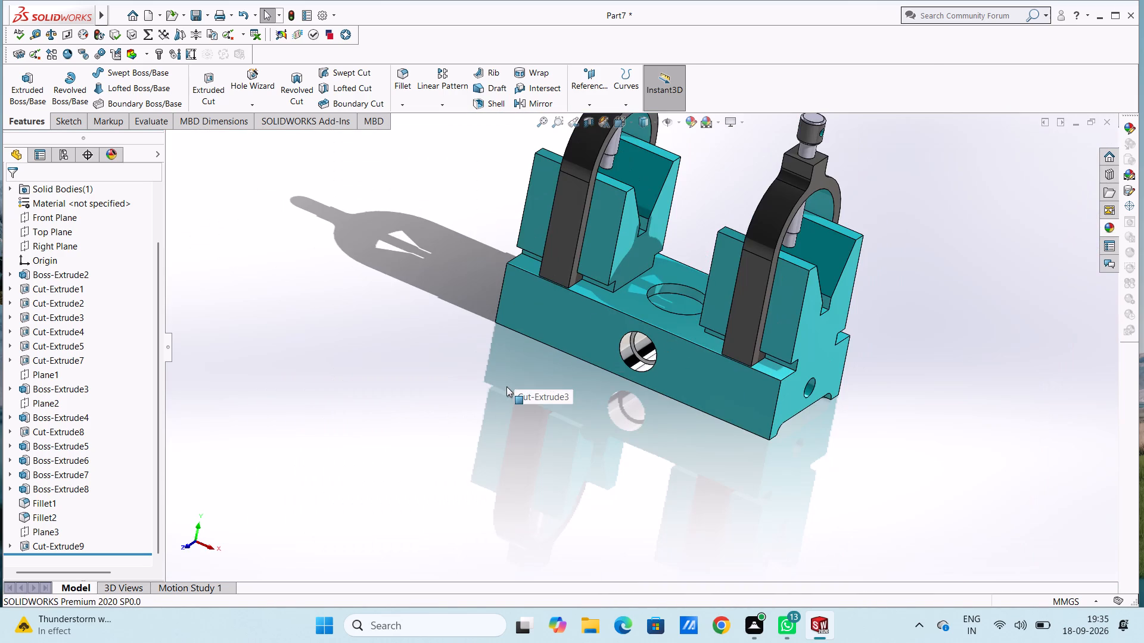
{"action": "scroll", "coordinate": [723, 467], "scroll_direction": "up", "scroll_amount": 1}
{"action": "middle_click_drag", "start_coordinate": [719, 467], "coordinate": [659, 454]}
{"action": "scroll", "coordinate": [801, 365], "scroll_direction": "down", "scroll_amount": 4}
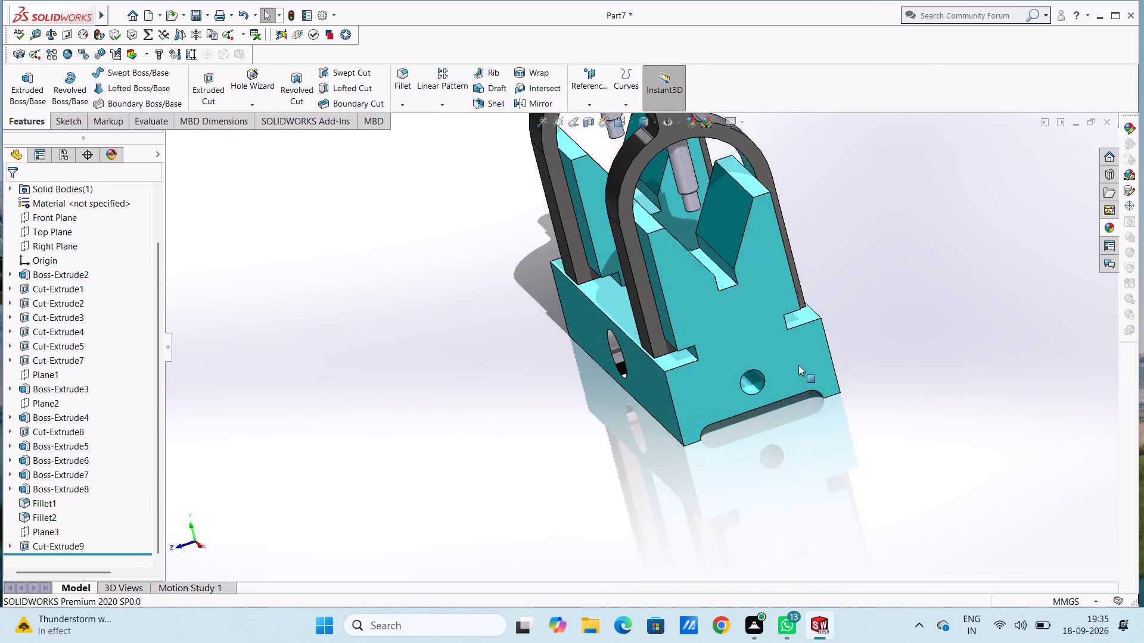
{"action": "scroll", "coordinate": [798, 365], "scroll_direction": "down", "scroll_amount": 2}
{"action": "scroll", "coordinate": [599, 369], "scroll_direction": "down", "scroll_amount": 6}
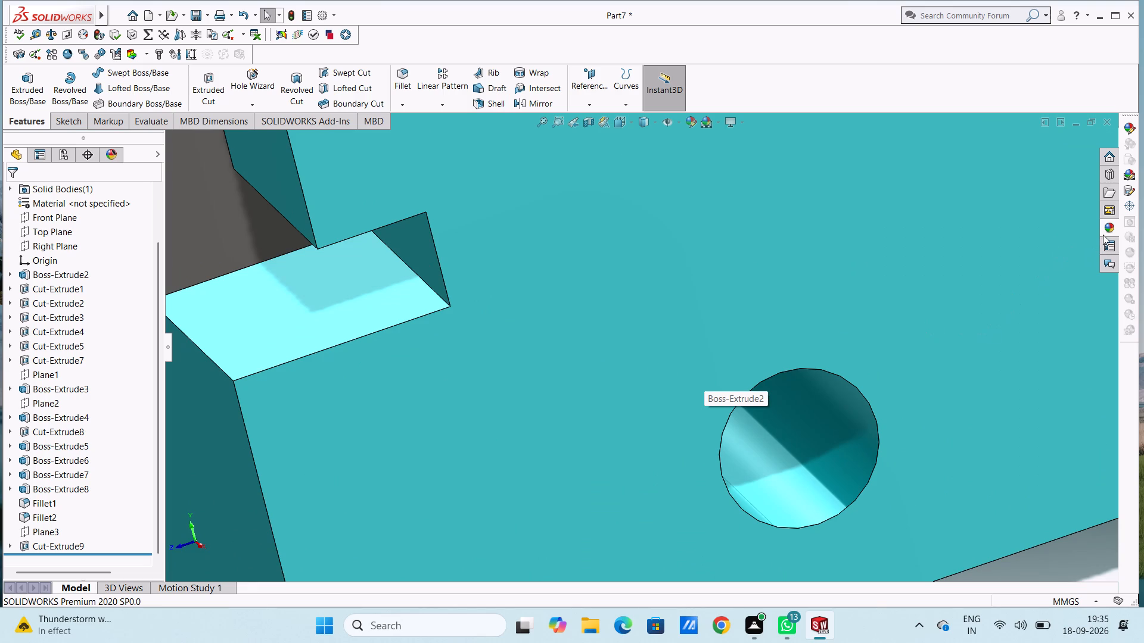
{"action": "left_click", "coordinate": [1108, 226]}
{"action": "left_click_drag", "start_coordinate": [1022, 358], "coordinate": [757, 459]}
{"action": "left_click", "coordinate": [757, 459]}
Apply the chromium plate appearance to the inner wall of the round hole in the block's opposite end face.
{"action": "scroll", "coordinate": [757, 458], "scroll_direction": "up", "scroll_amount": 9}
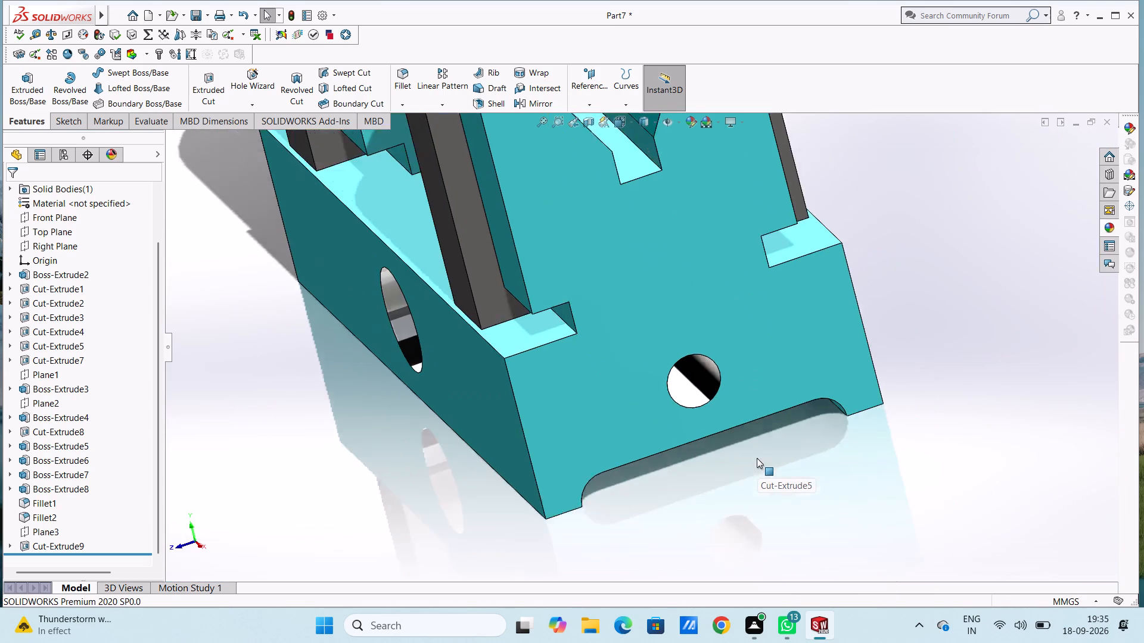
{"action": "scroll", "coordinate": [757, 458], "scroll_direction": "up", "scroll_amount": 1}
{"action": "scroll", "coordinate": [525, 433], "scroll_direction": "up", "scroll_amount": 1}
{"action": "middle_click_drag", "start_coordinate": [511, 438], "coordinate": [621, 457]}
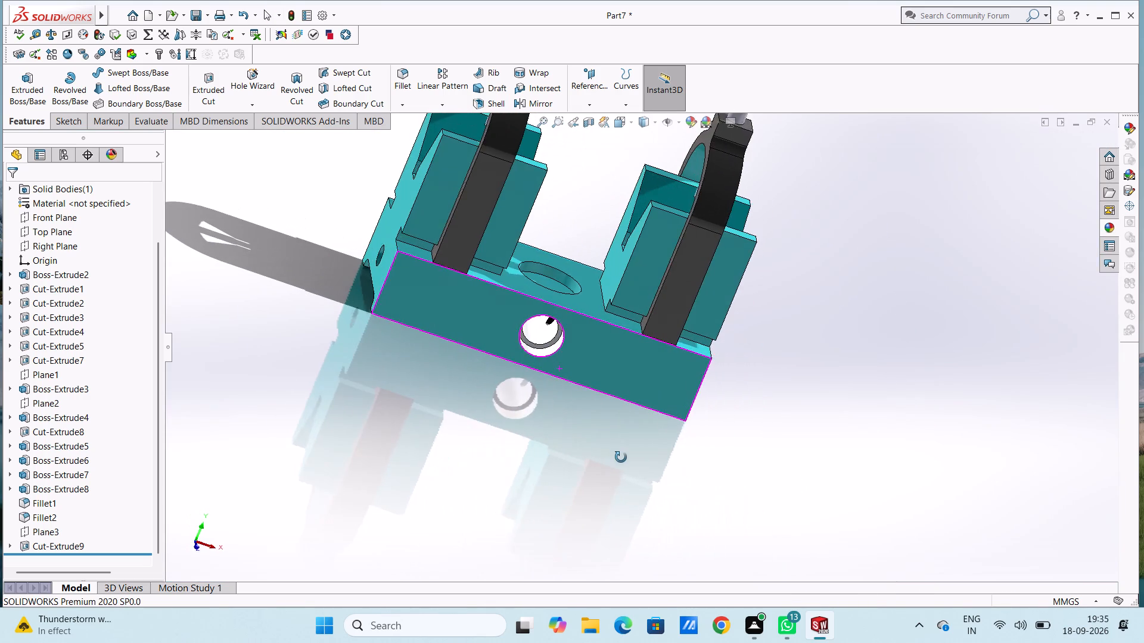
{"action": "middle_click_drag", "start_coordinate": [621, 457], "coordinate": [705, 510]}
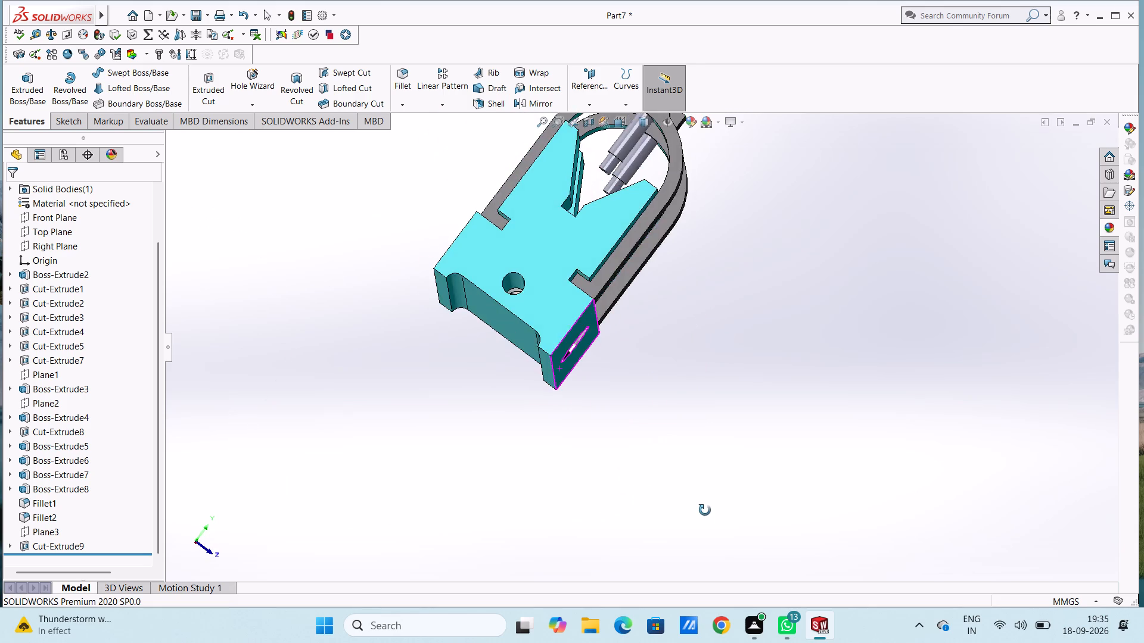
{"action": "middle_click_drag", "start_coordinate": [705, 510], "coordinate": [710, 527]}
{"action": "scroll", "coordinate": [663, 455], "scroll_direction": "up", "scroll_amount": 1}
{"action": "middle_click_drag", "start_coordinate": [526, 346], "coordinate": [518, 352]}
{"action": "scroll", "coordinate": [511, 302], "scroll_direction": "down", "scroll_amount": 7}
{"action": "scroll", "coordinate": [561, 328], "scroll_direction": "down", "scroll_amount": 4}
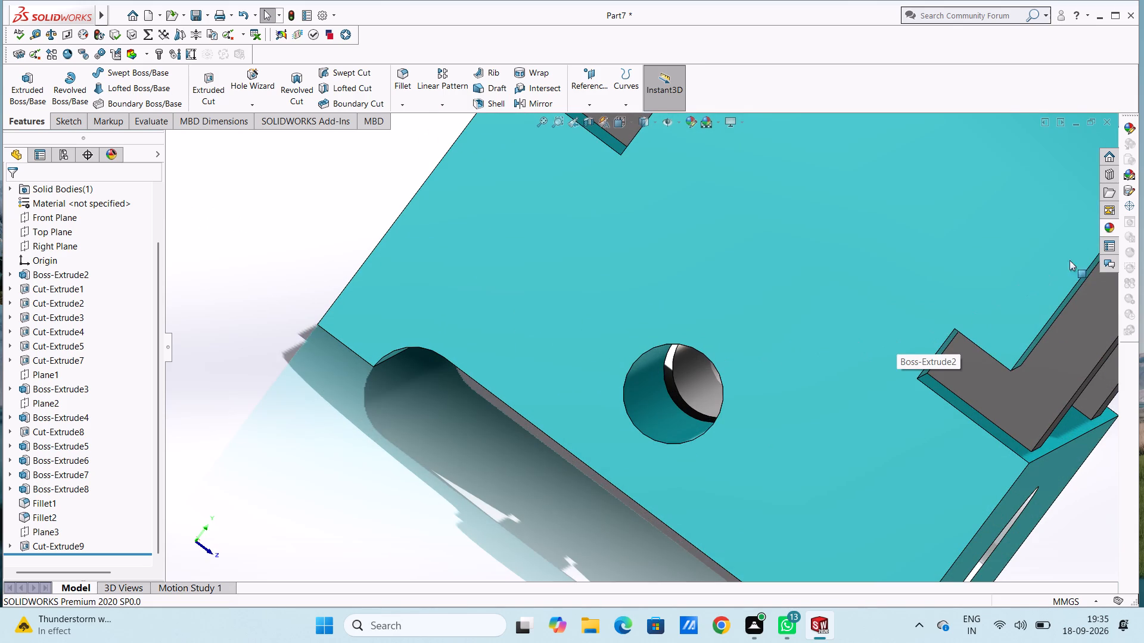
{"action": "left_click", "coordinate": [1108, 227]}
{"action": "left_click_drag", "start_coordinate": [1016, 349], "coordinate": [616, 401]}
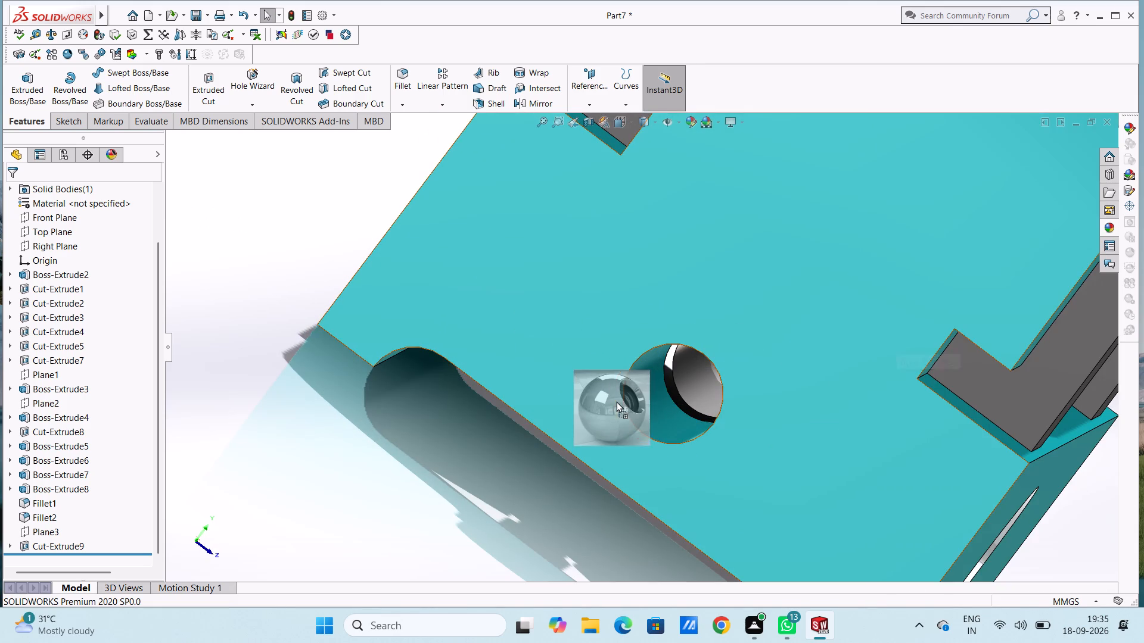
{"action": "left_click_drag", "start_coordinate": [616, 401], "coordinate": [644, 398]}
{"action": "left_click", "coordinate": [643, 398]}
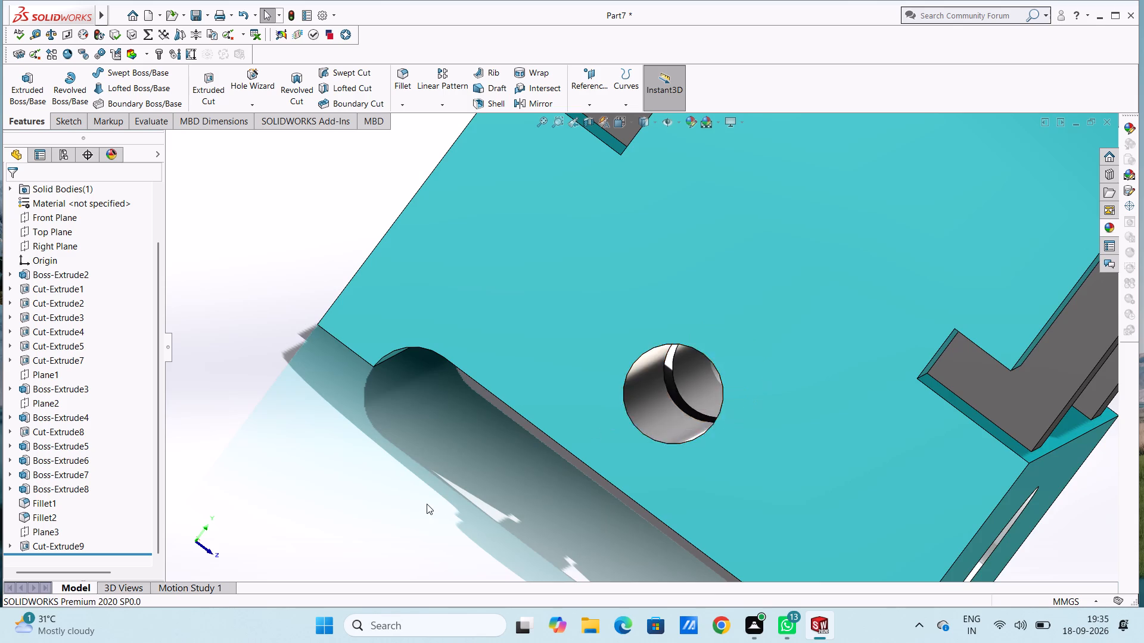
Apply the chromium plate appearance to the side wall of the circular recess between the two V supports.
{"action": "scroll", "coordinate": [427, 504], "scroll_direction": "up", "scroll_amount": 5}
{"action": "middle_click_drag", "start_coordinate": [683, 438], "coordinate": [586, 367]}
{"action": "scroll", "coordinate": [682, 438], "scroll_direction": "up", "scroll_amount": 1}
{"action": "middle_click_drag", "start_coordinate": [701, 465], "coordinate": [700, 465]}
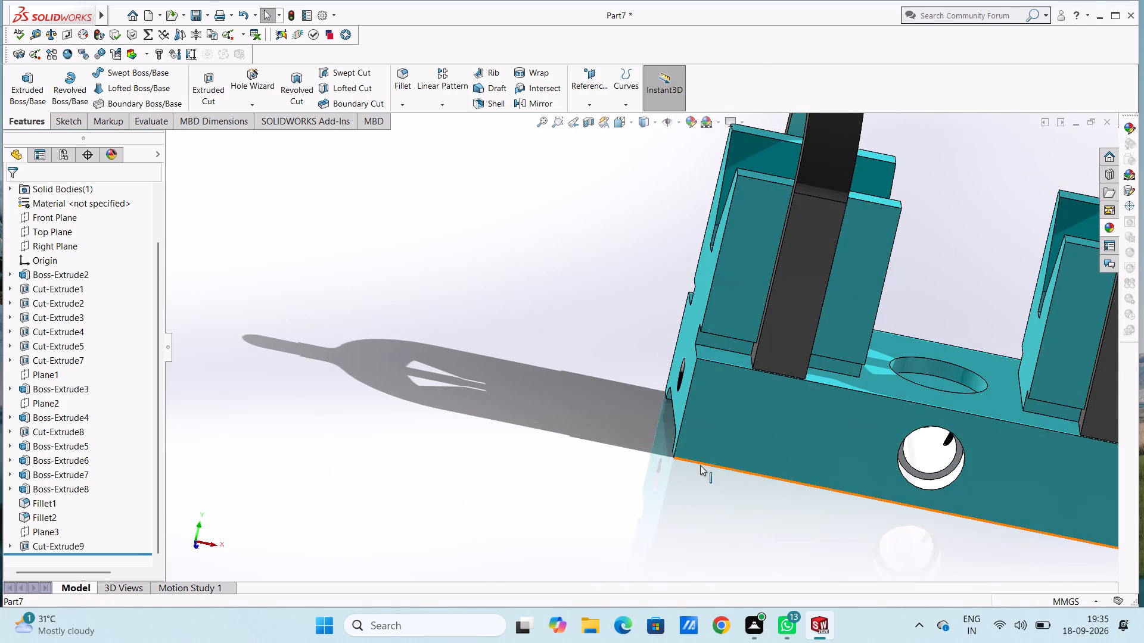
{"action": "middle_click_drag", "start_coordinate": [700, 465], "coordinate": [611, 447]}
{"action": "middle_click_drag", "start_coordinate": [642, 447], "coordinate": [691, 468]}
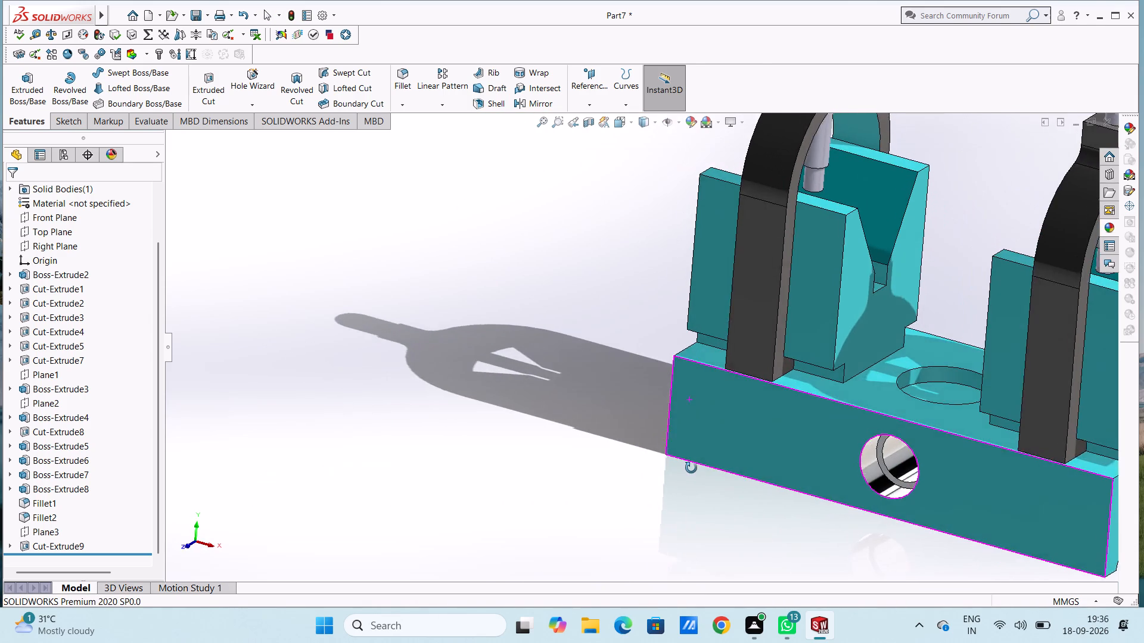
{"action": "middle_click_drag", "start_coordinate": [691, 468], "coordinate": [698, 475]}
{"action": "scroll", "coordinate": [985, 366], "scroll_direction": "down", "scroll_amount": 8}
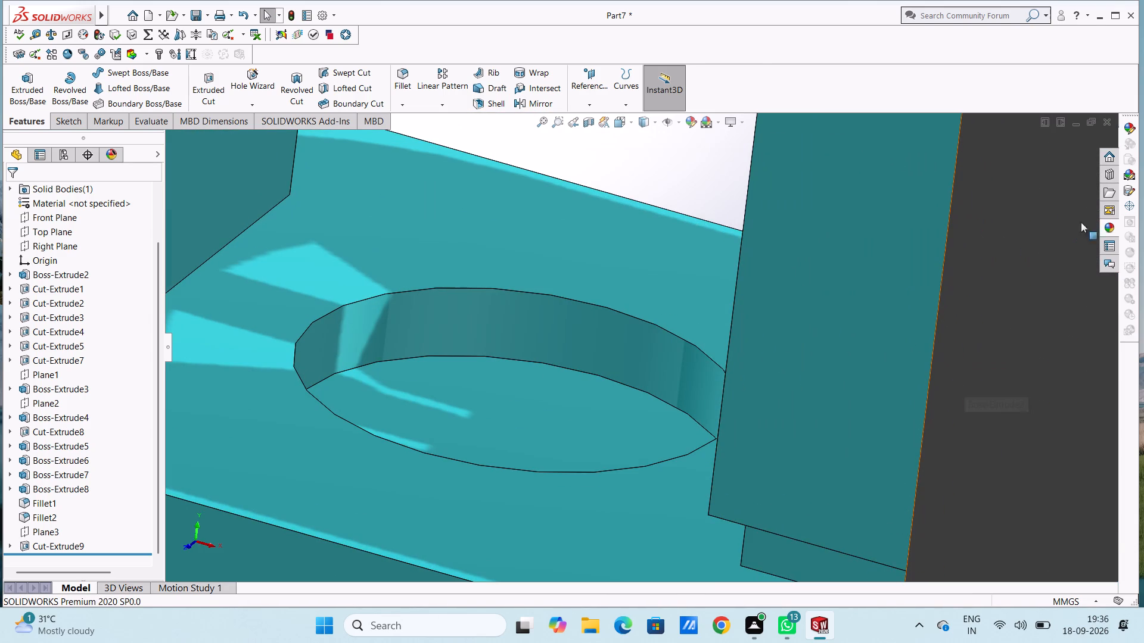
{"action": "left_click", "coordinate": [1101, 227]}
{"action": "left_click_drag", "start_coordinate": [1006, 356], "coordinate": [377, 384]}
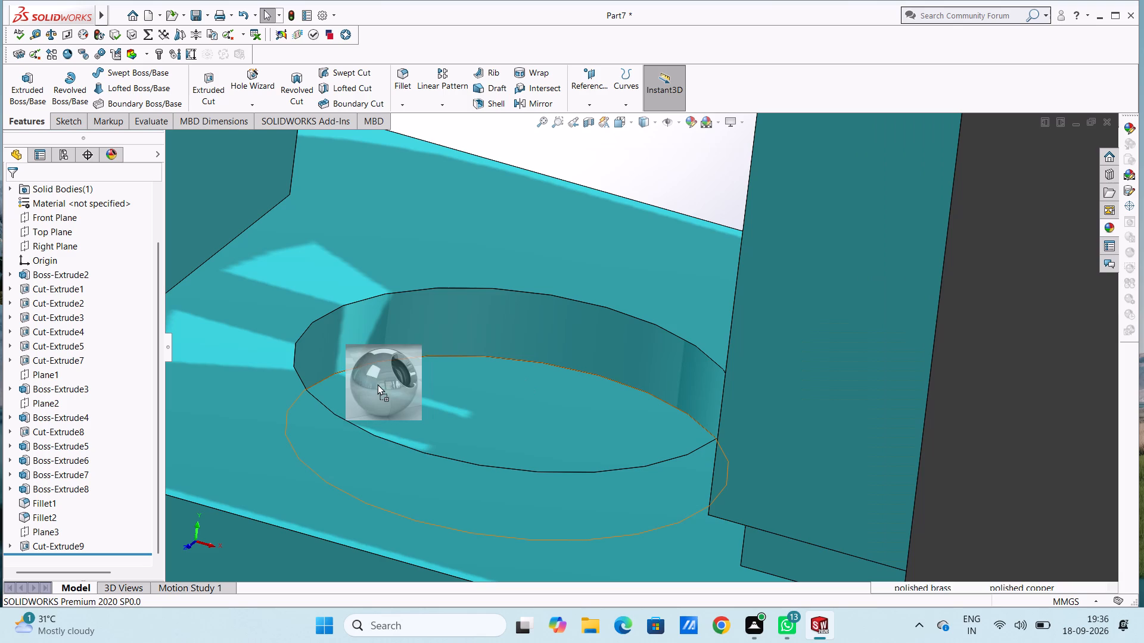
{"action": "left_click_drag", "start_coordinate": [377, 384], "coordinate": [309, 356]}
{"action": "left_click", "coordinate": [309, 356]}
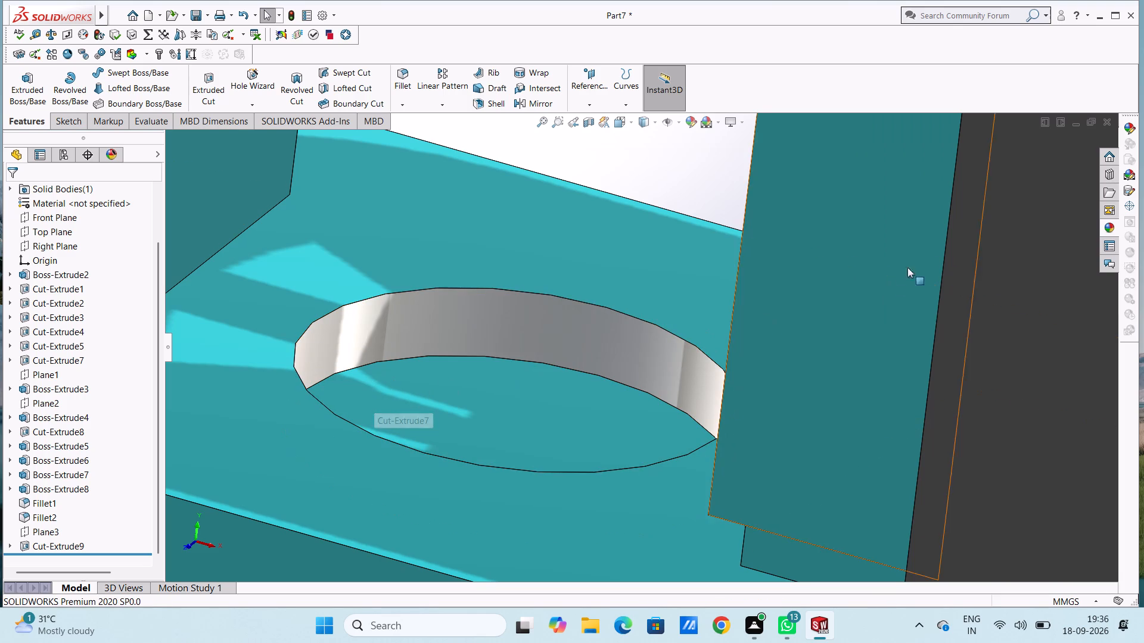
Apply the chromium plate appearance to the flat floor of the circular recess between the two V supports.
{"action": "left_click", "coordinate": [1108, 227]}
{"action": "left_click_drag", "start_coordinate": [1032, 358], "coordinate": [937, 357]}
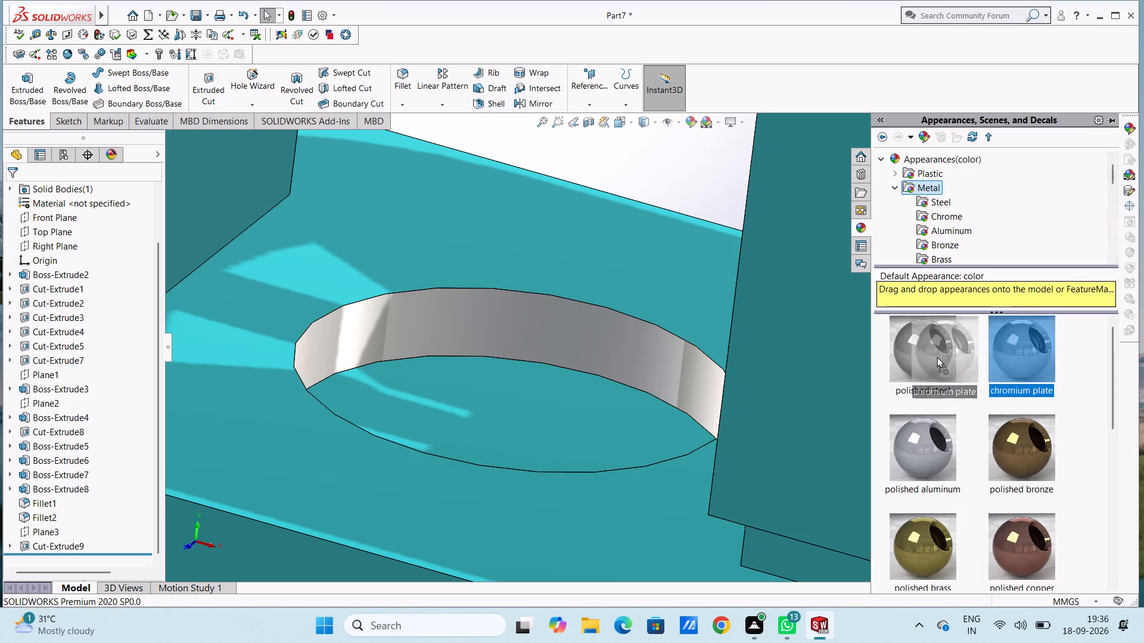
{"action": "left_click_drag", "start_coordinate": [937, 357], "coordinate": [441, 432]}
{"action": "left_click", "coordinate": [441, 432]}
Return the whole model to the isometric view.
{"action": "scroll", "coordinate": [439, 433], "scroll_direction": "up", "scroll_amount": 3}
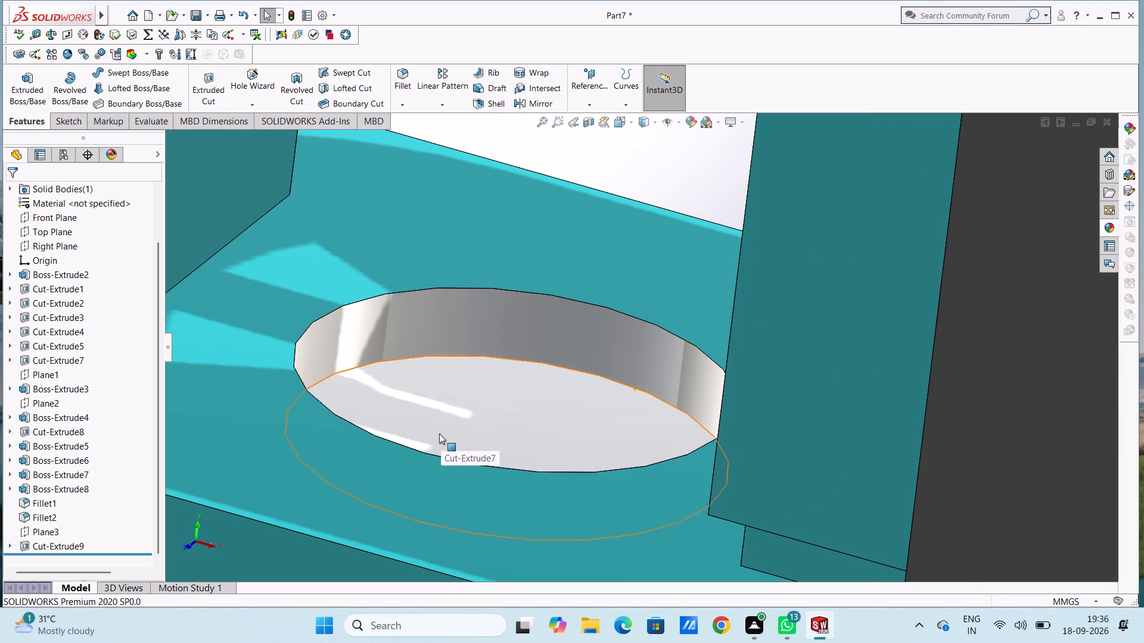
{"action": "scroll", "coordinate": [439, 433], "scroll_direction": "up", "scroll_amount": 14}
{"action": "middle_click_drag", "start_coordinate": [425, 474], "coordinate": [363, 493]}
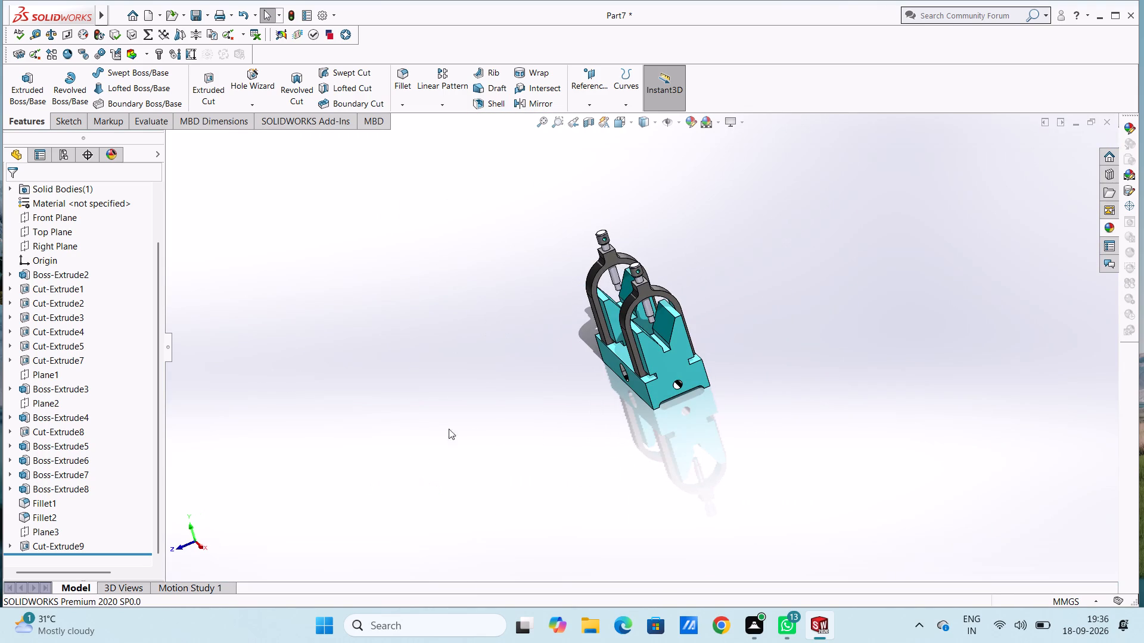
{"action": "key", "text": "ctrl+7"}
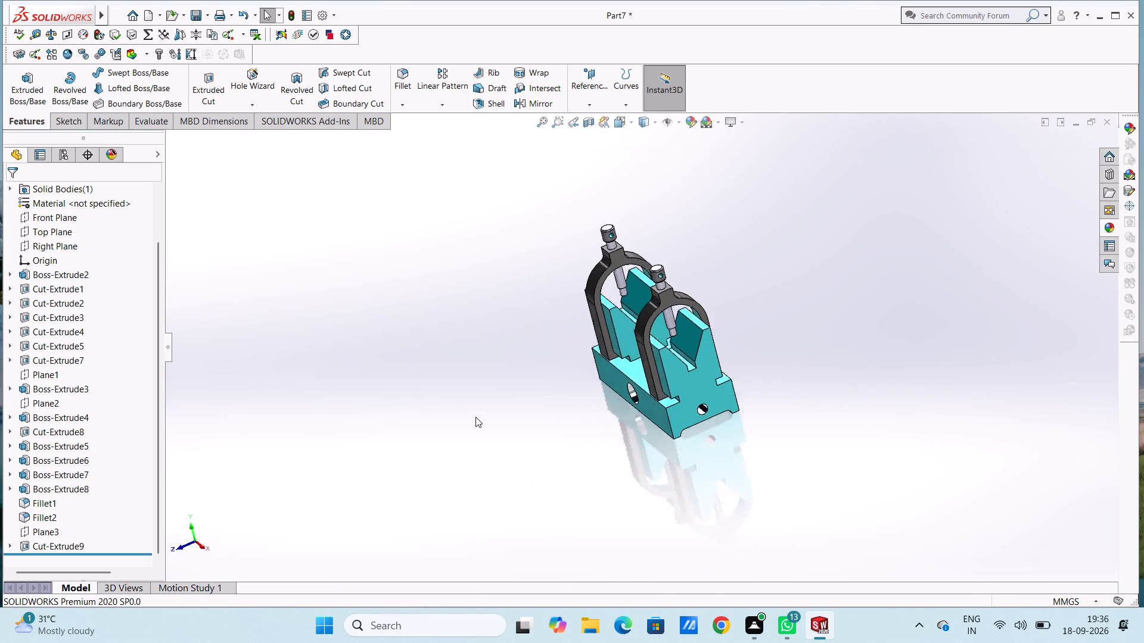
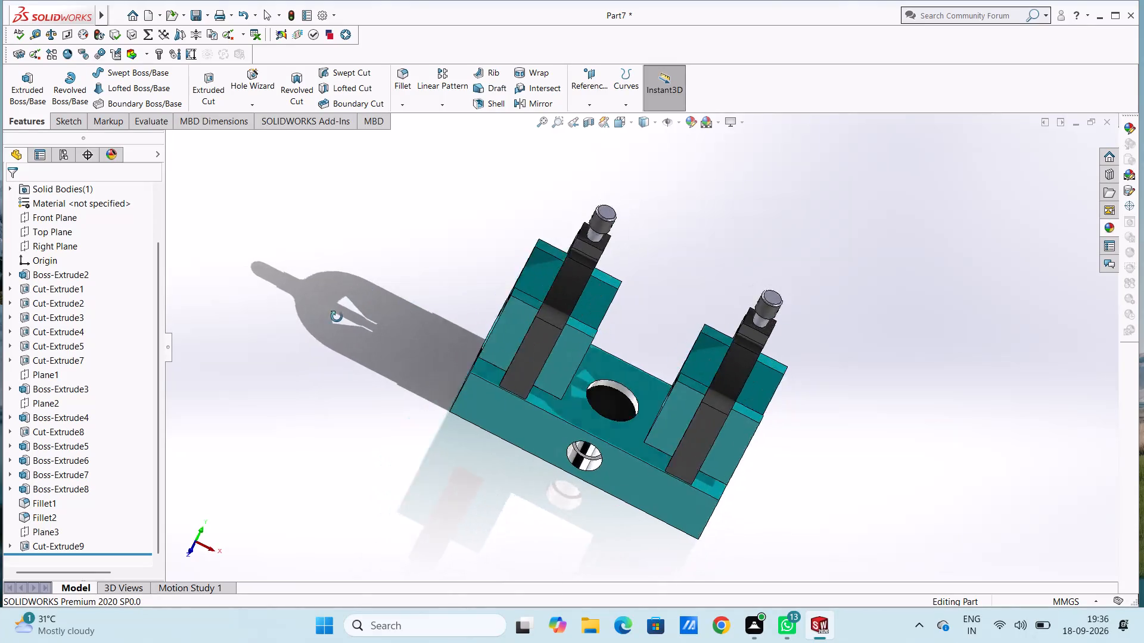
Save the part in the Documents folder as a SOLIDWORKS Part named "double v clamp jig".
{"action": "scroll", "coordinate": [336, 317], "scroll_direction": "up", "scroll_amount": 1}
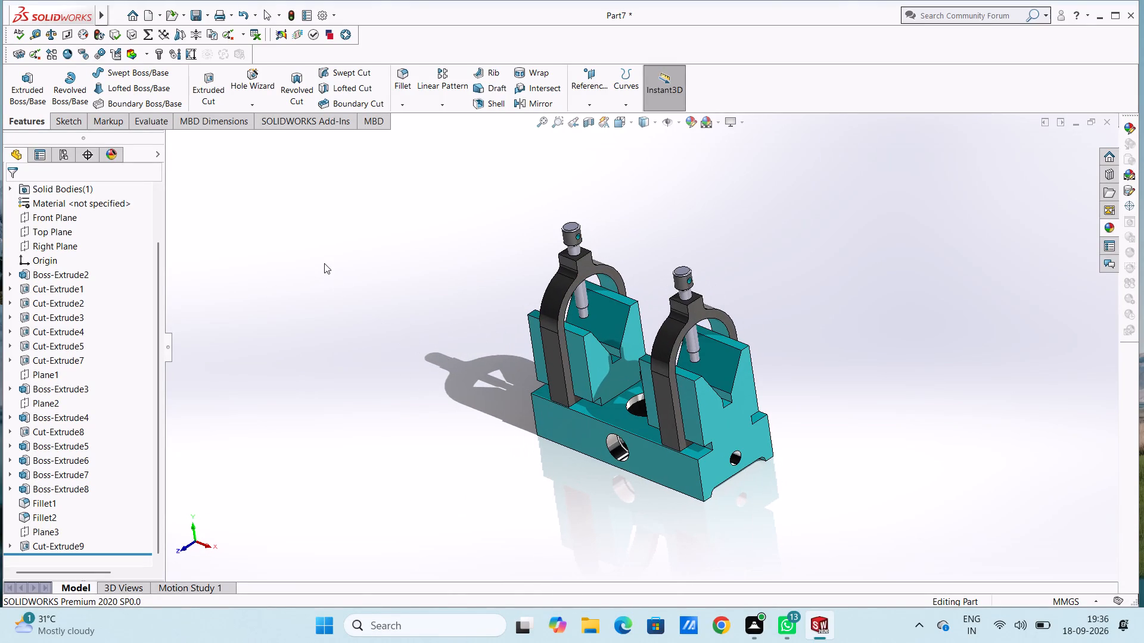
{"action": "key", "text": "ctrl+7"}
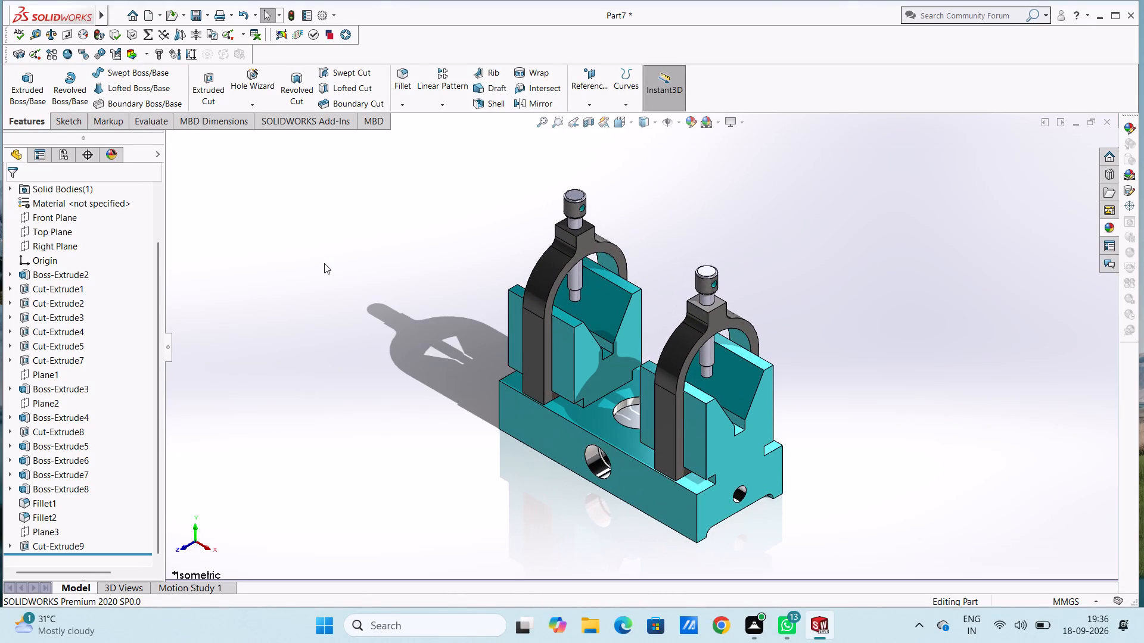
{"action": "key", "text": "ctrl+s"}
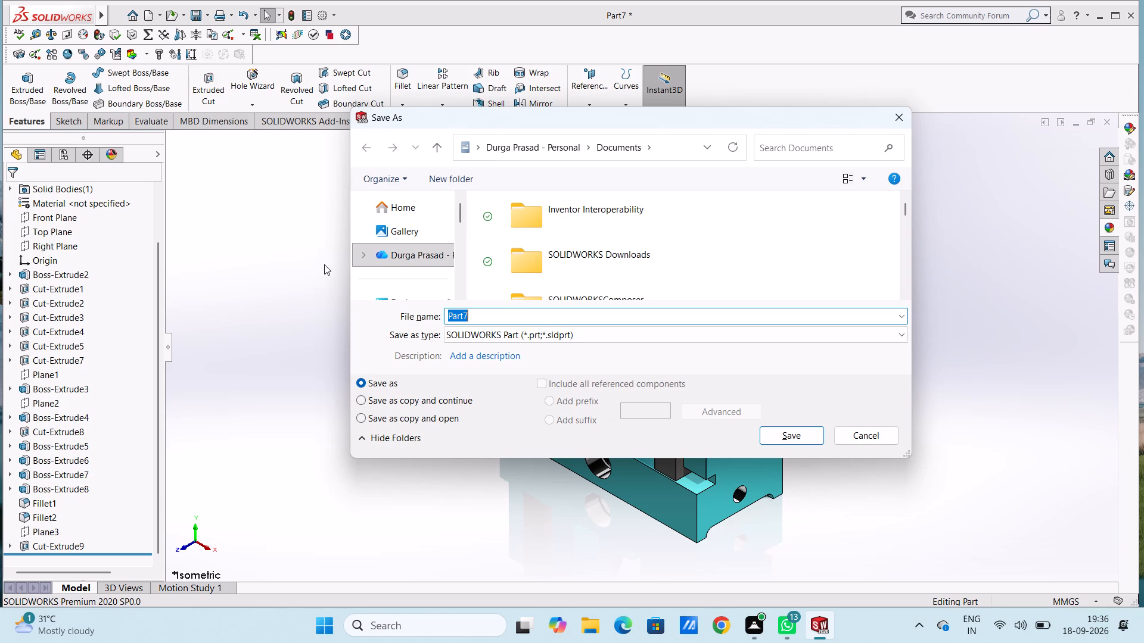
{"action": "type", "text": "dou"}
{"action": "type", "text": "ble"}
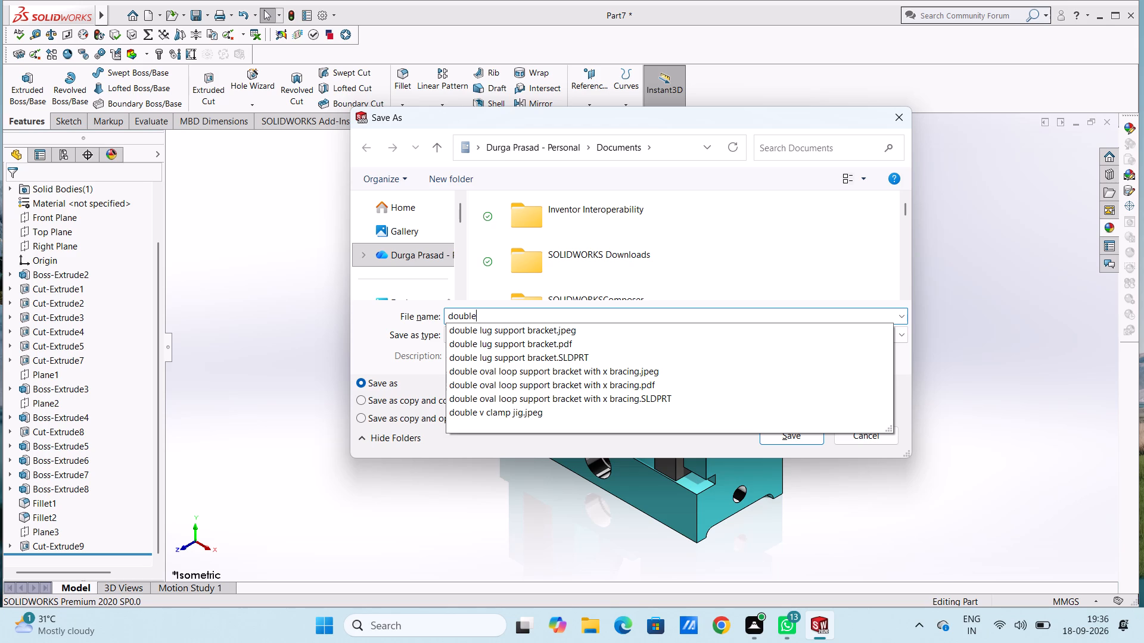
{"action": "key", "text": "space"}
{"action": "type", "text": "v clamp"}
{"action": "key", "text": "space"}
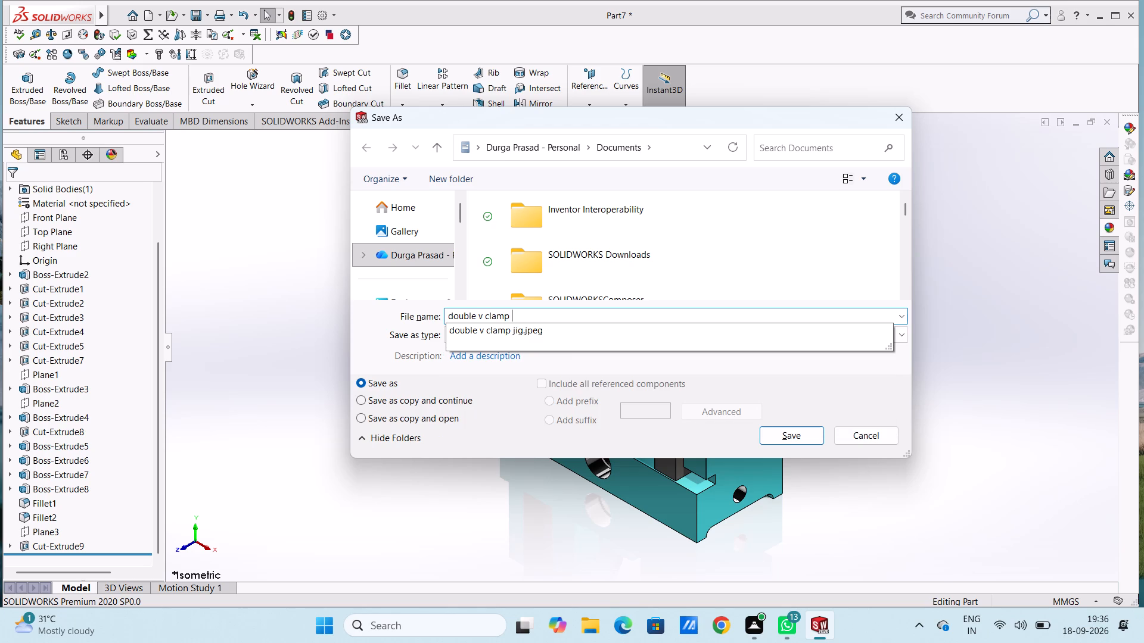
{"action": "type", "text": "jig"}
{"action": "left_click", "coordinate": [797, 430]}
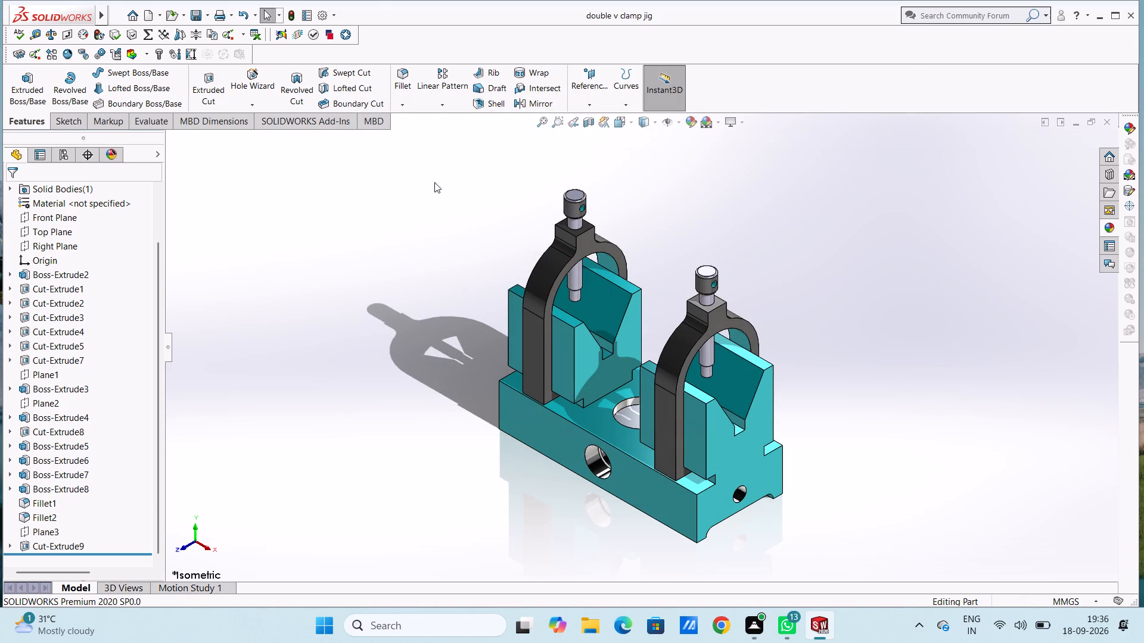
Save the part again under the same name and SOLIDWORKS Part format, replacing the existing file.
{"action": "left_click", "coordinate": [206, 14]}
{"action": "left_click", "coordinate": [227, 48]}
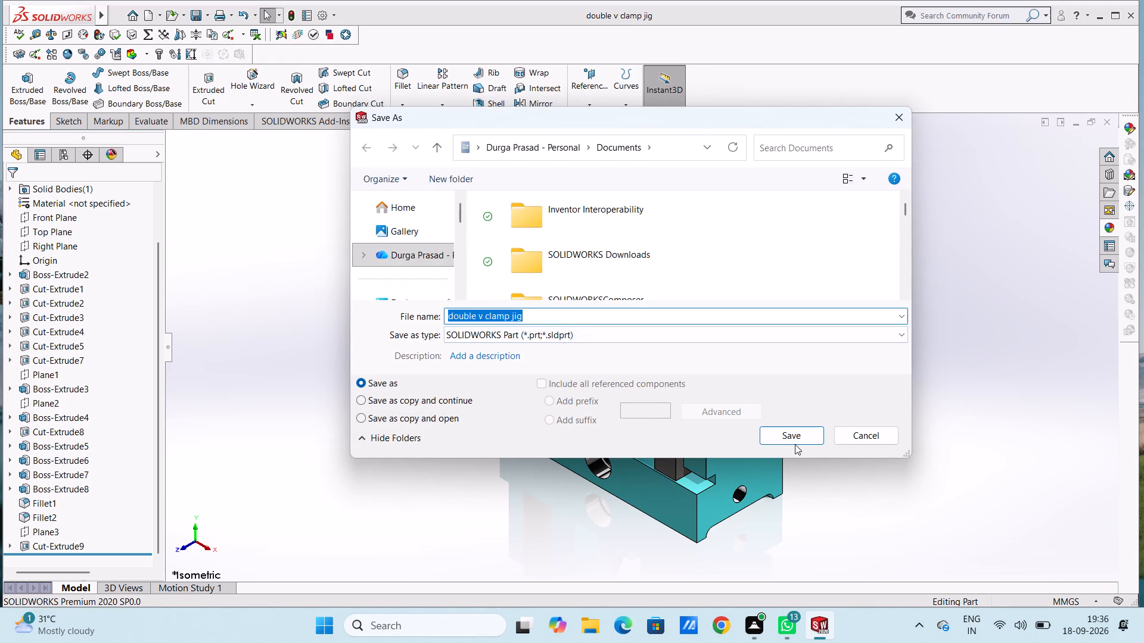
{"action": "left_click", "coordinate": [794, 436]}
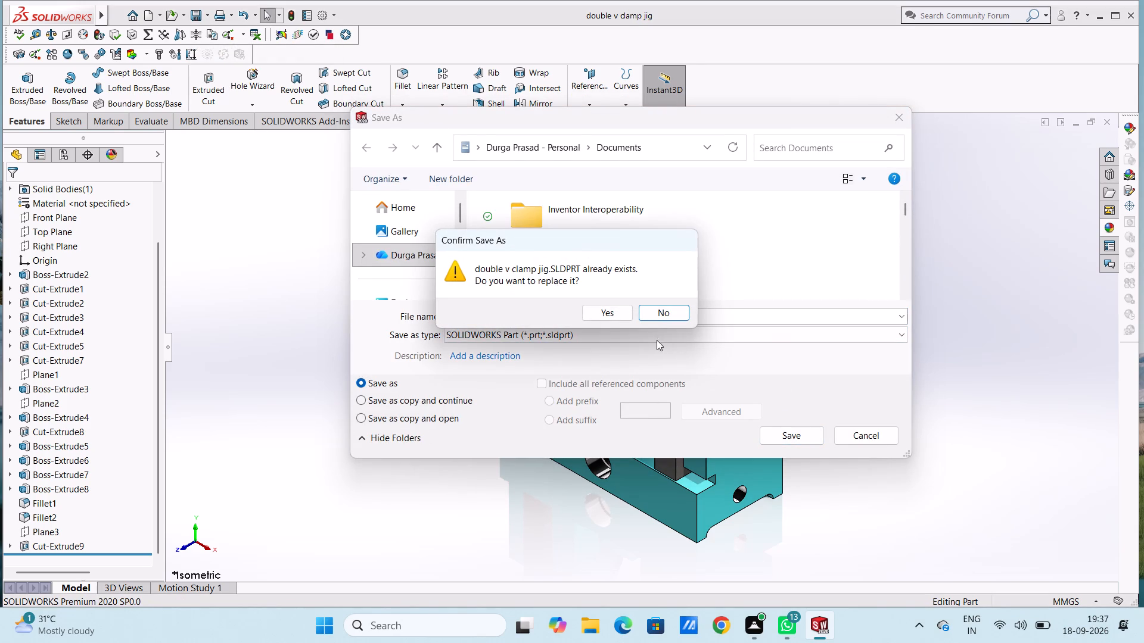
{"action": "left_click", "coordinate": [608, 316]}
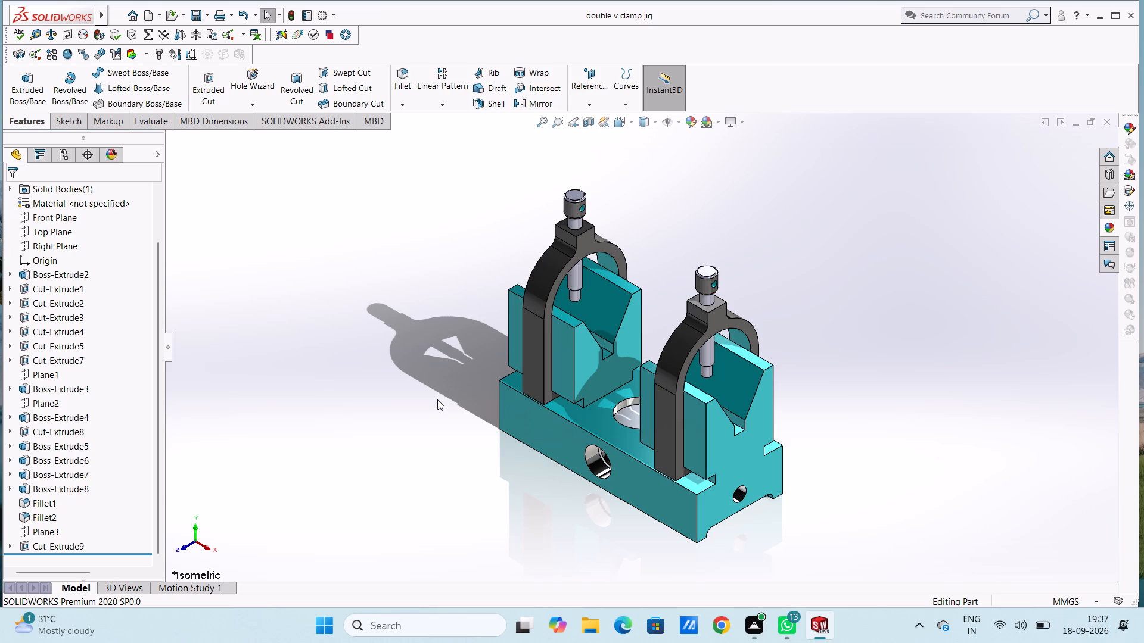
Save a PDF copy of the model as "double v clamp jig" in the Documents folder.
{"action": "left_click", "coordinate": [206, 17]}
{"action": "left_click", "coordinate": [222, 43]}
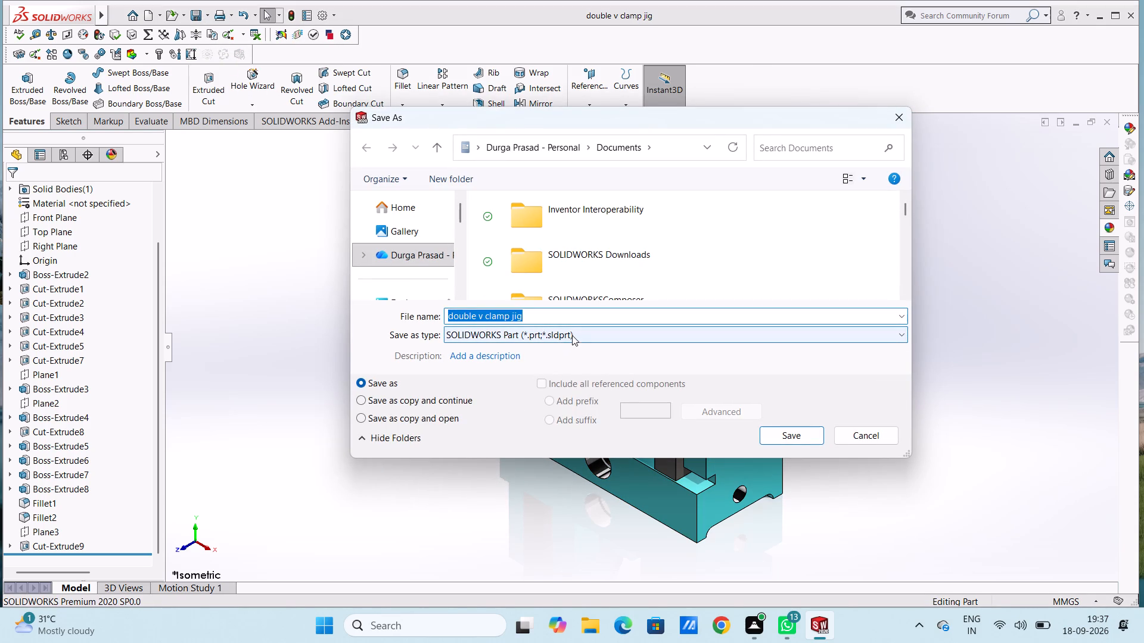
{"action": "left_click", "coordinate": [576, 333]}
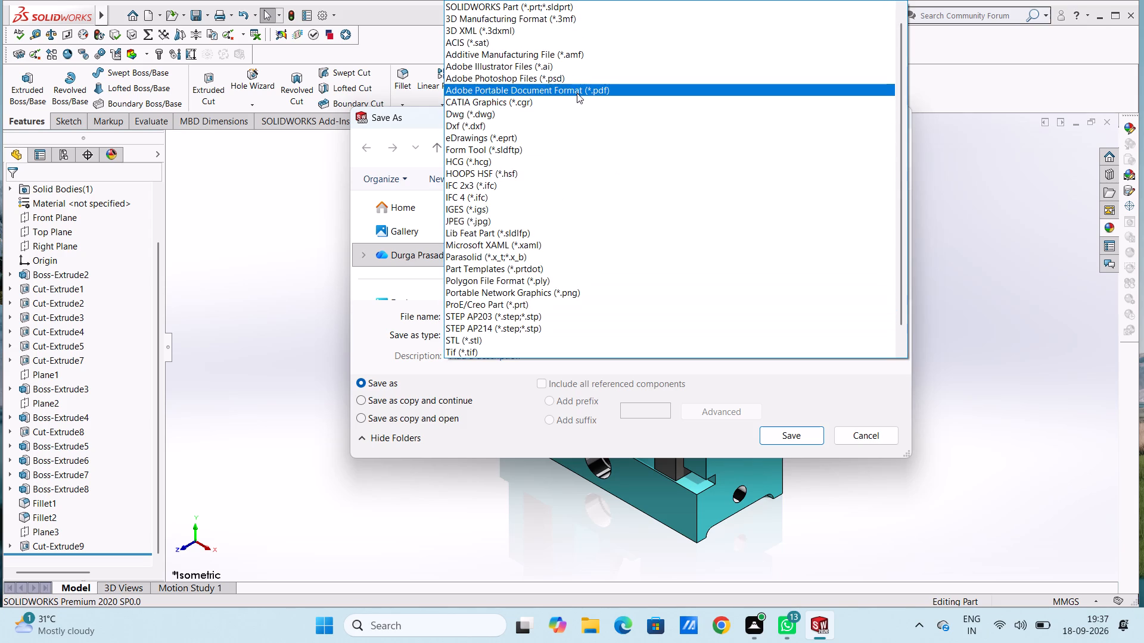
{"action": "left_click", "coordinate": [577, 92]}
{"action": "left_click", "coordinate": [787, 461]}
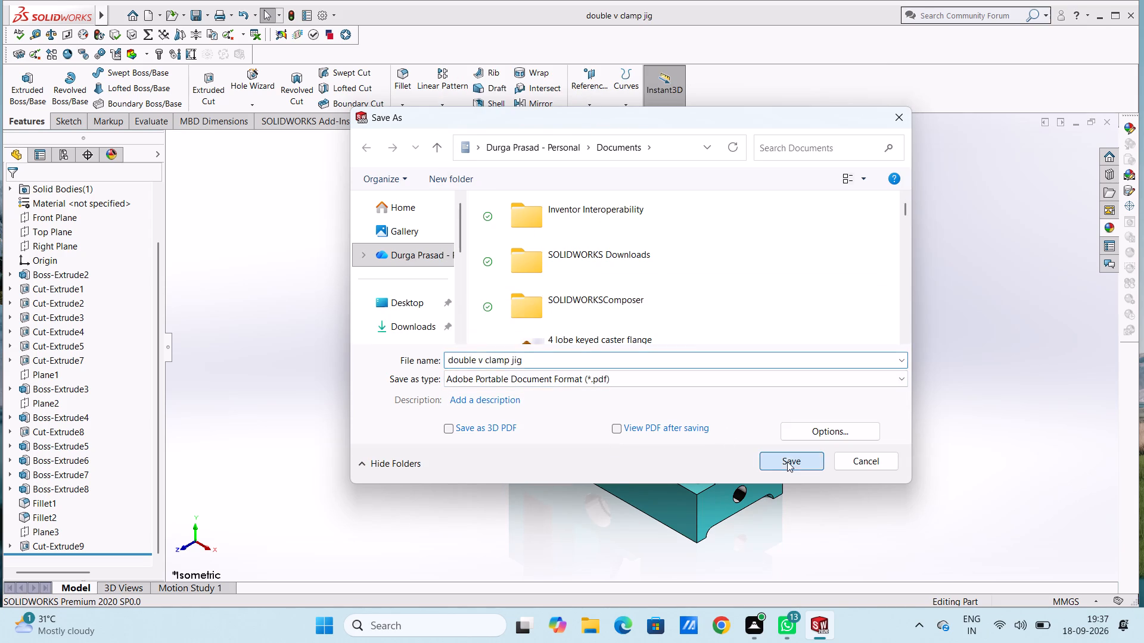